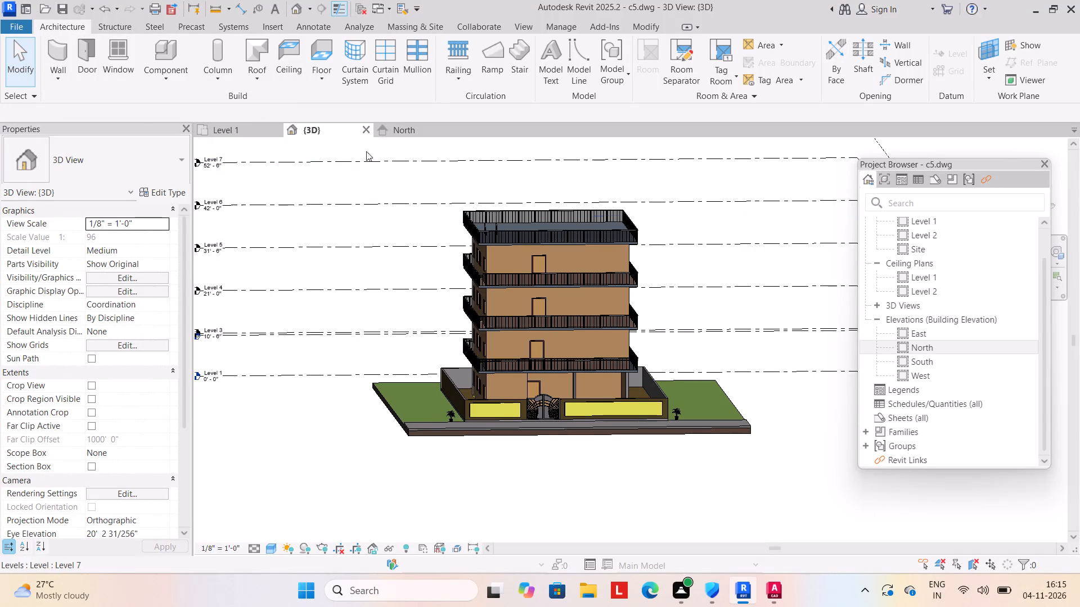
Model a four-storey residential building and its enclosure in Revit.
Close the North, 3D and Level 1 views of the c5.dwg project.
{"action": "left_click", "coordinate": [458, 130]}
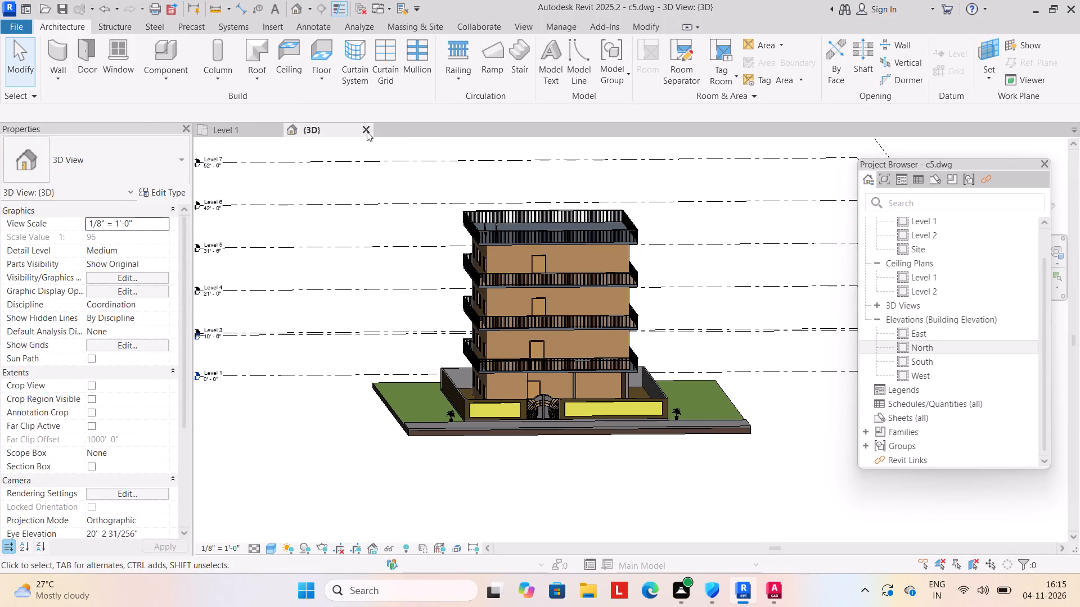
{"action": "left_click", "coordinate": [367, 132]}
{"action": "left_click", "coordinate": [277, 133]}
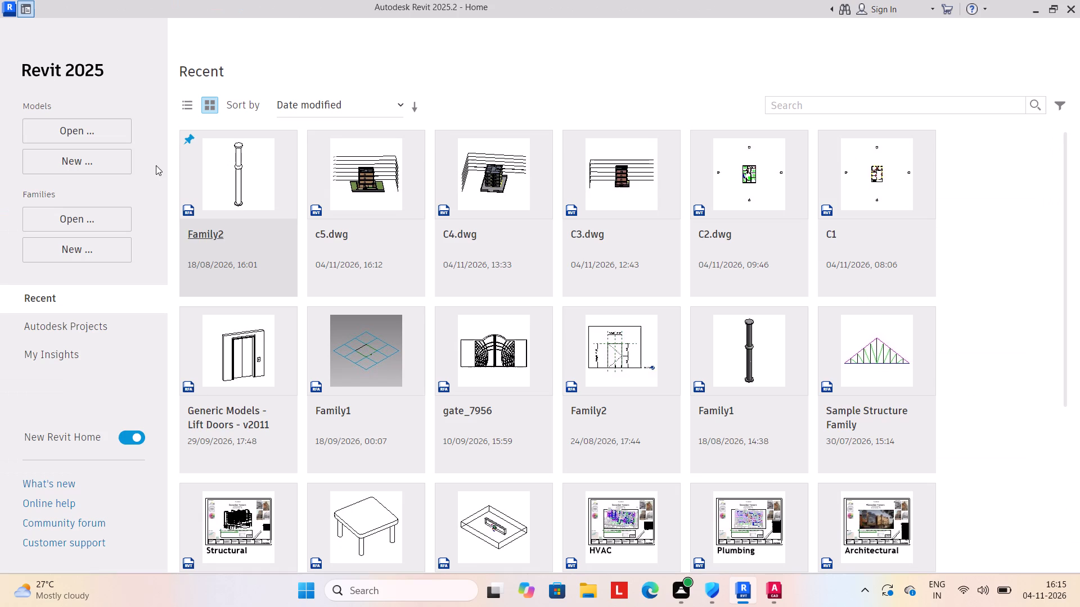
Create a new project from the default template in the English-Imperial templates folder.
{"action": "left_click", "coordinate": [91, 146]}
{"action": "left_click", "coordinate": [83, 160]}
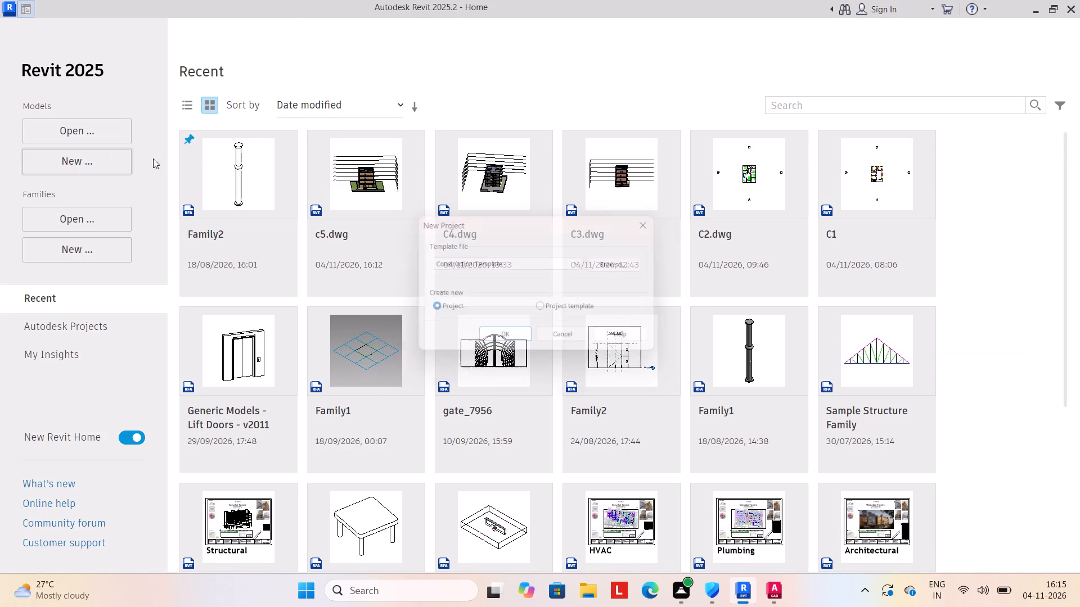
{"action": "left_click", "coordinate": [612, 269]}
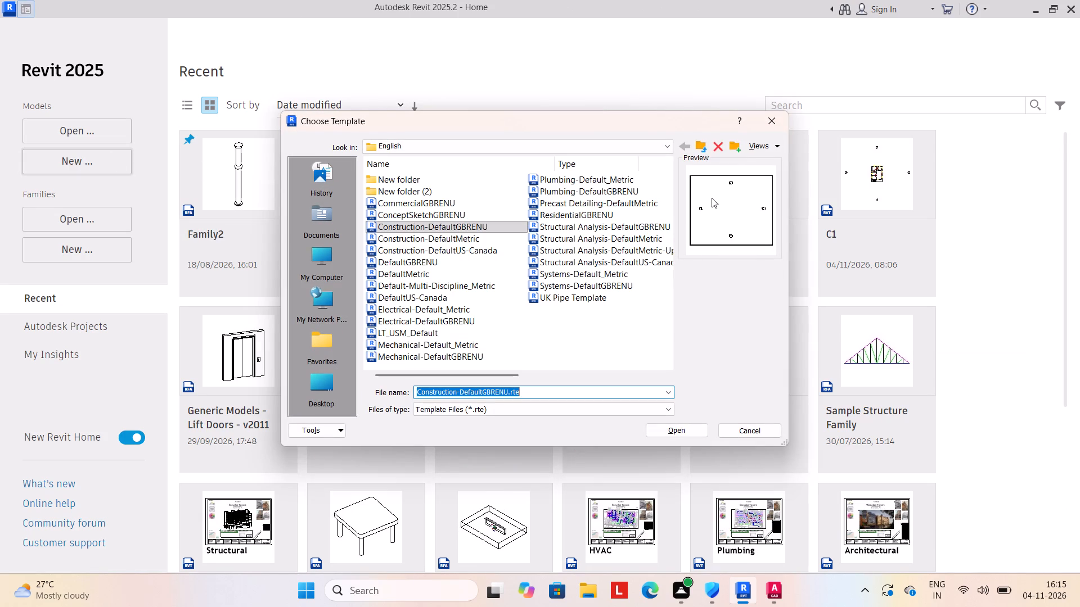
{"action": "left_click", "coordinate": [704, 145]}
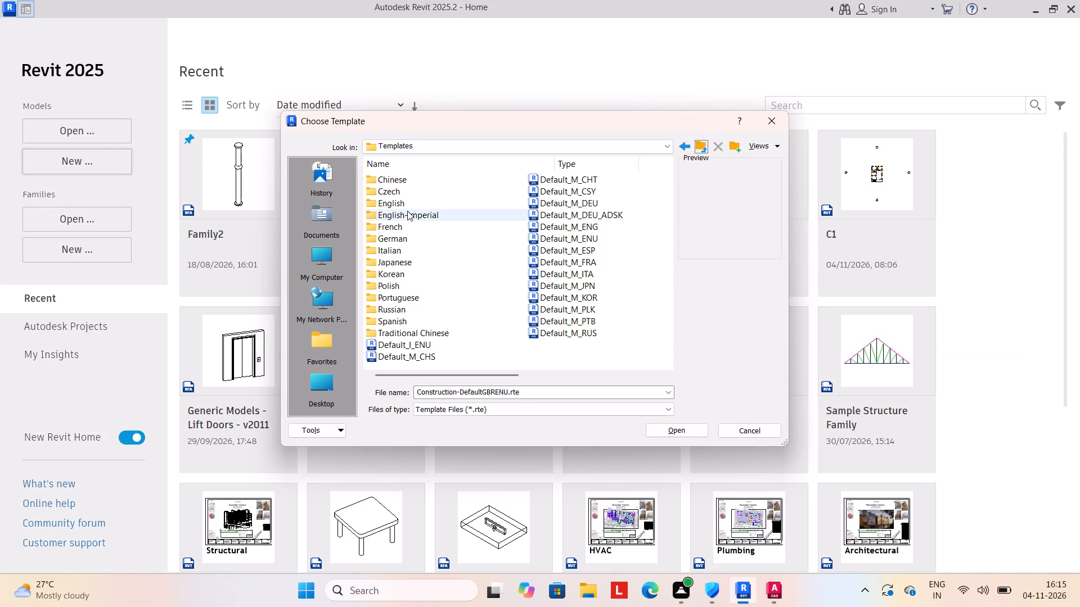
{"action": "double_click", "coordinate": [408, 214]}
{"action": "left_click", "coordinate": [424, 209]}
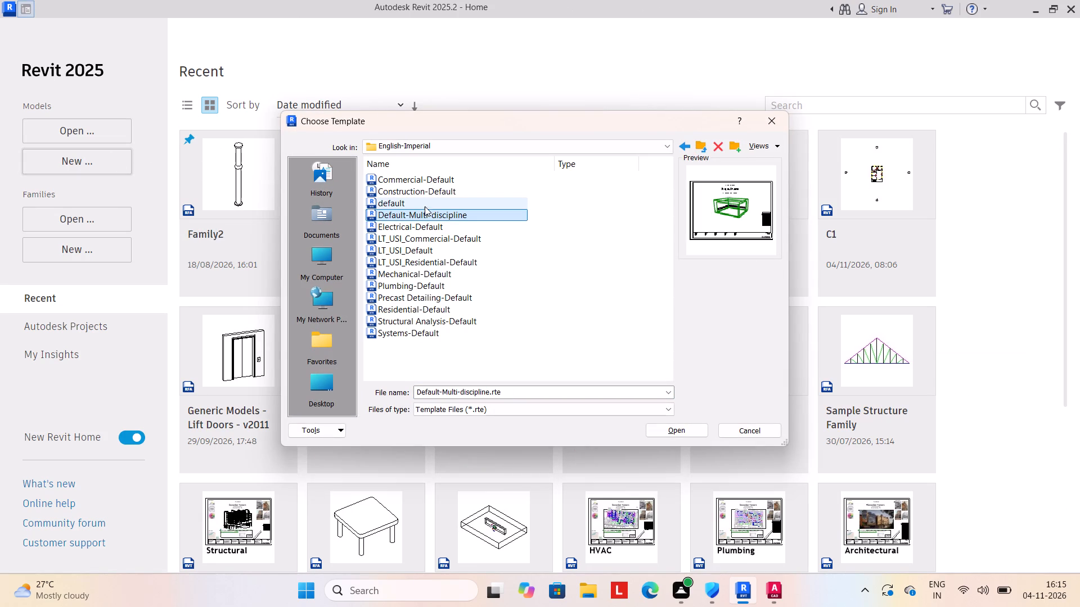
{"action": "left_click", "coordinate": [426, 205]}
{"action": "double_click", "coordinate": [426, 205]}
{"action": "left_click", "coordinate": [503, 337]}
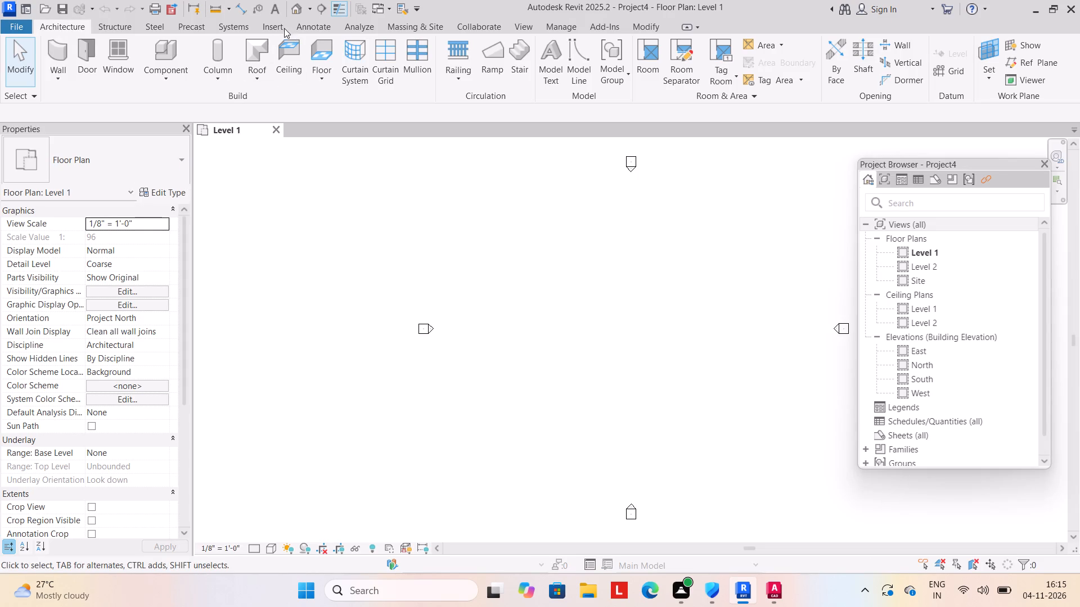
Link the C6 DWG file from the Desktop at Level 1 with Auto - Center to Center positioning.
{"action": "left_click", "coordinate": [278, 25]}
{"action": "left_click", "coordinate": [112, 58]}
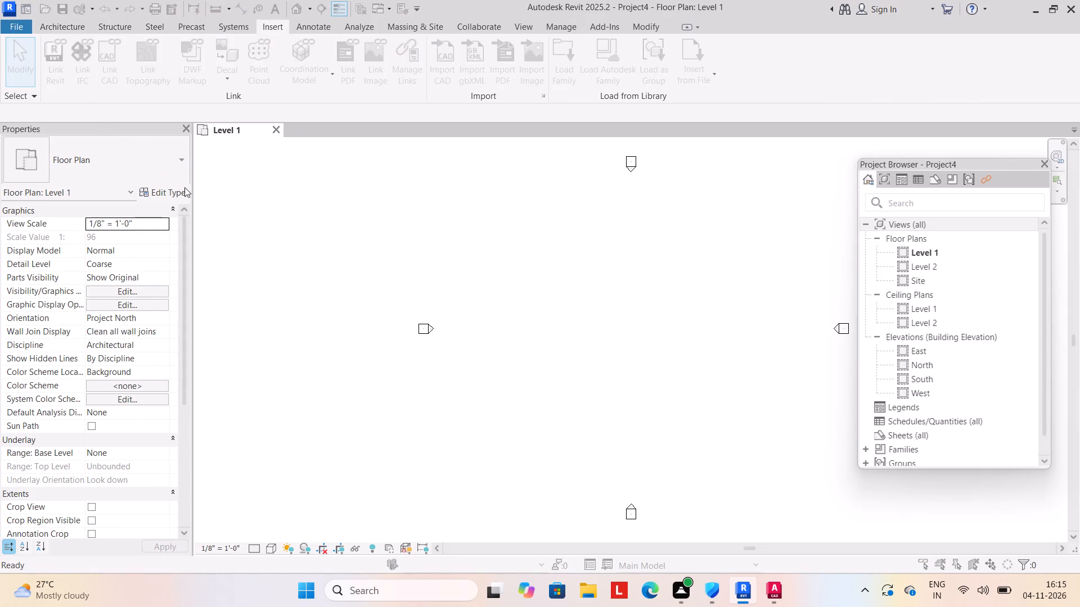
{"action": "left_click", "coordinate": [335, 370]}
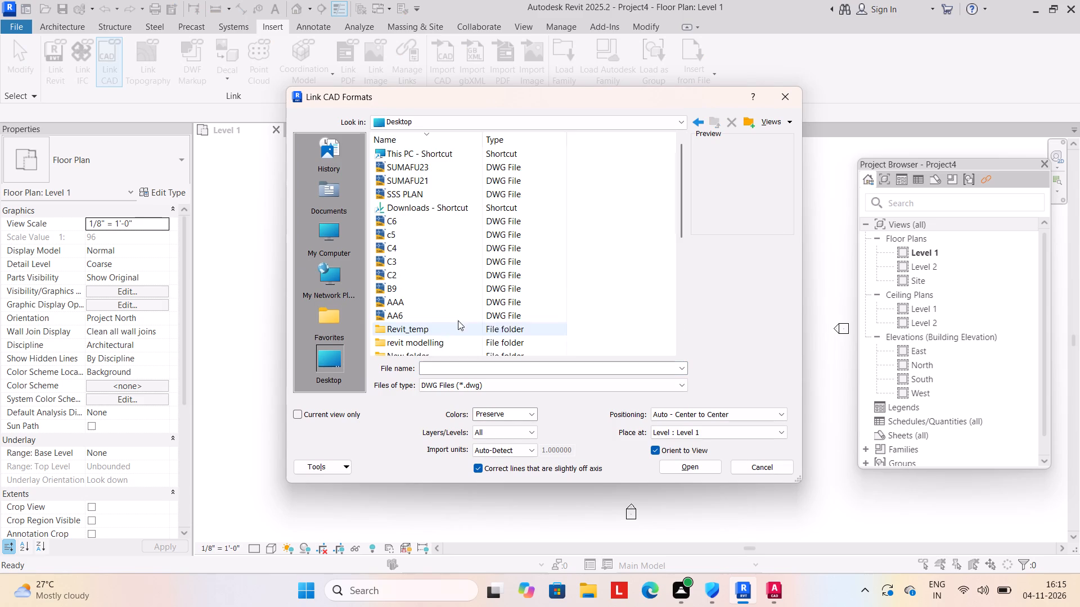
{"action": "left_click", "coordinate": [408, 221]}
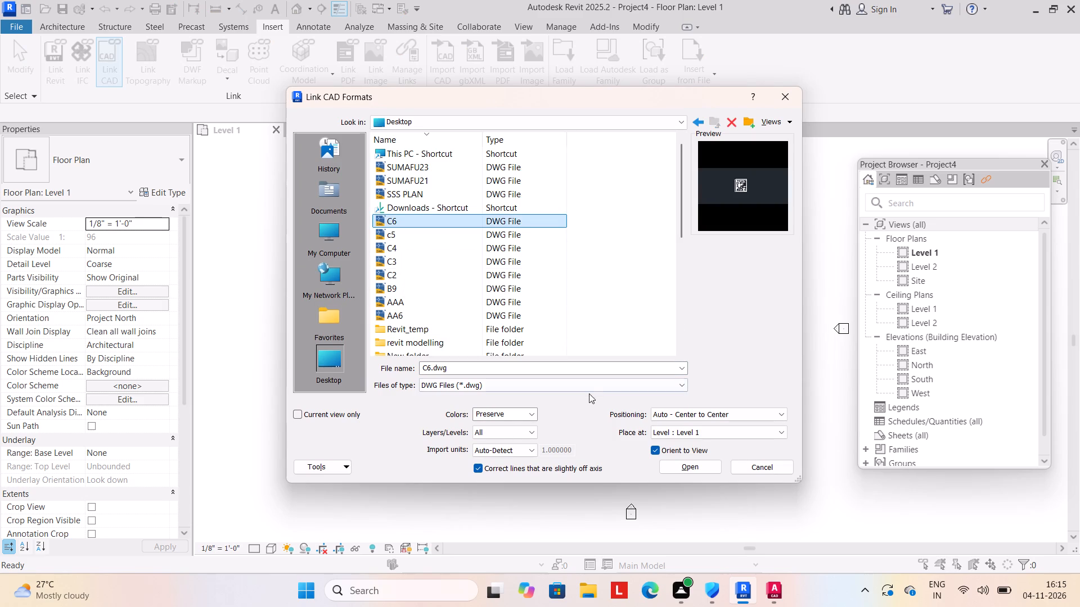
{"action": "left_click", "coordinate": [778, 413]}
{"action": "left_click", "coordinate": [754, 428]}
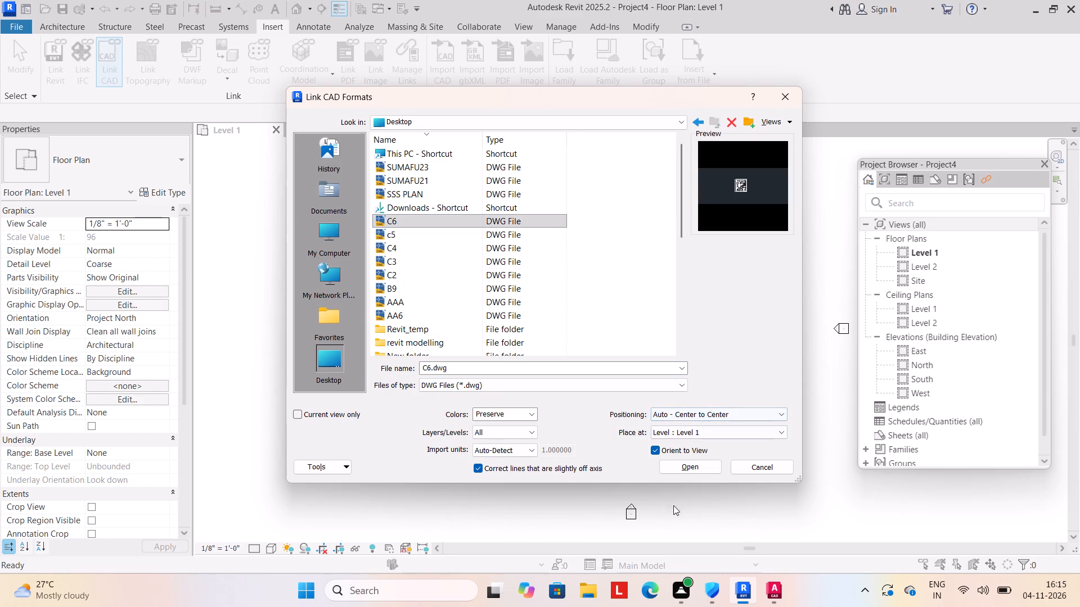
{"action": "left_click", "coordinate": [694, 464]}
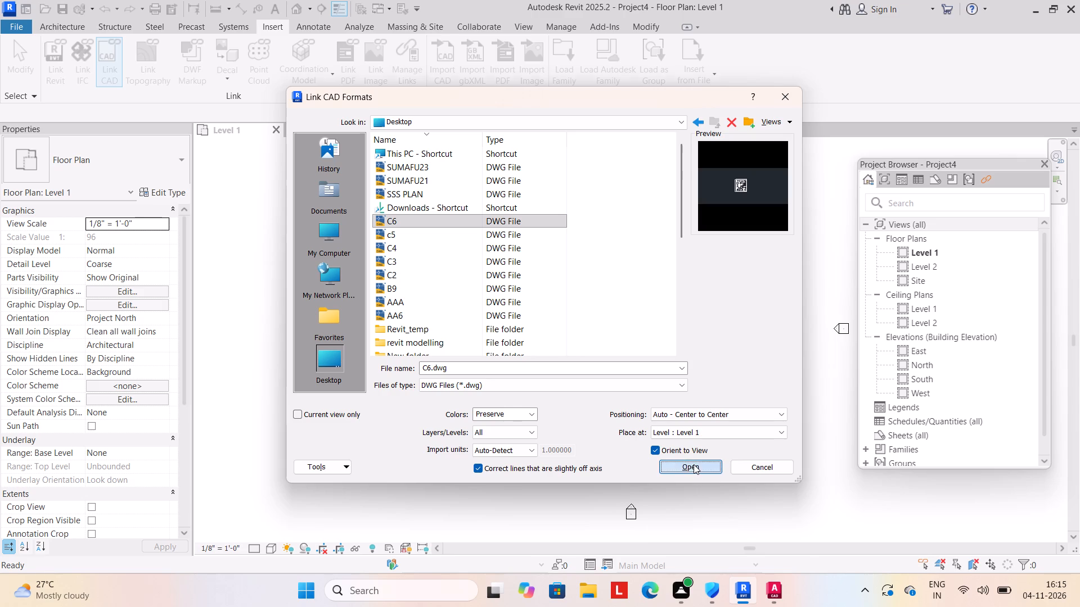
{"action": "middle_click_drag", "start_coordinate": [595, 383], "coordinate": [573, 381]}
{"action": "scroll", "coordinate": [592, 367], "scroll_direction": "up", "scroll_amount": 4}
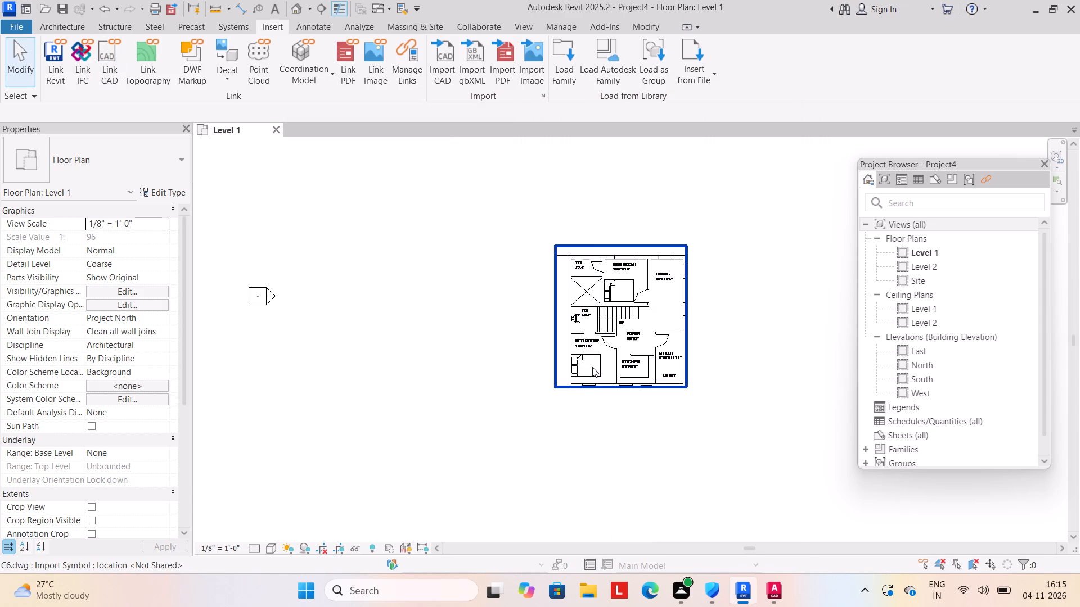
{"action": "middle_click_drag", "start_coordinate": [565, 377], "coordinate": [497, 387]}
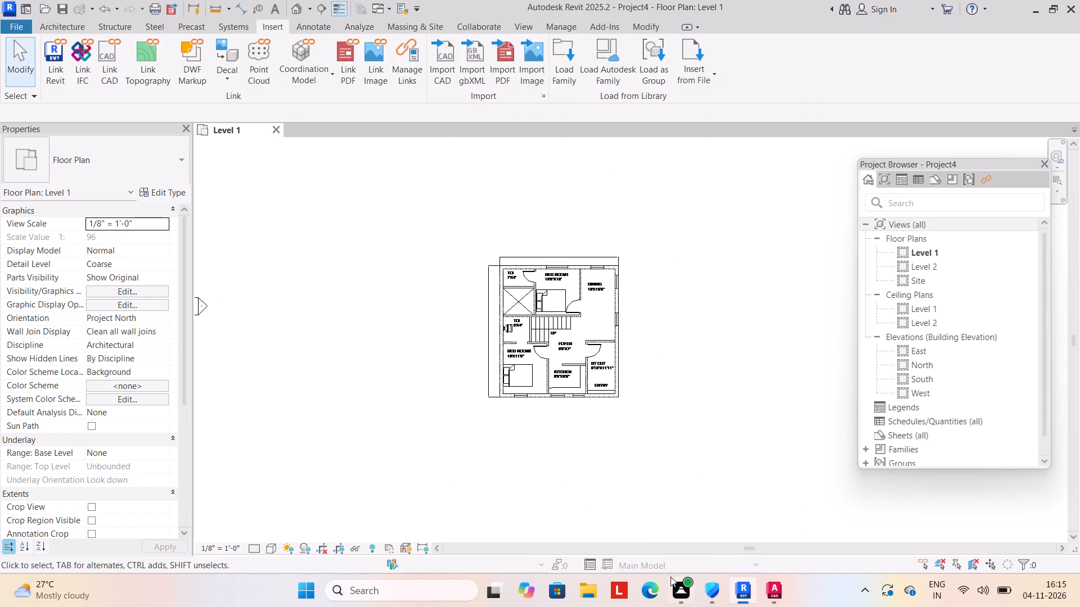
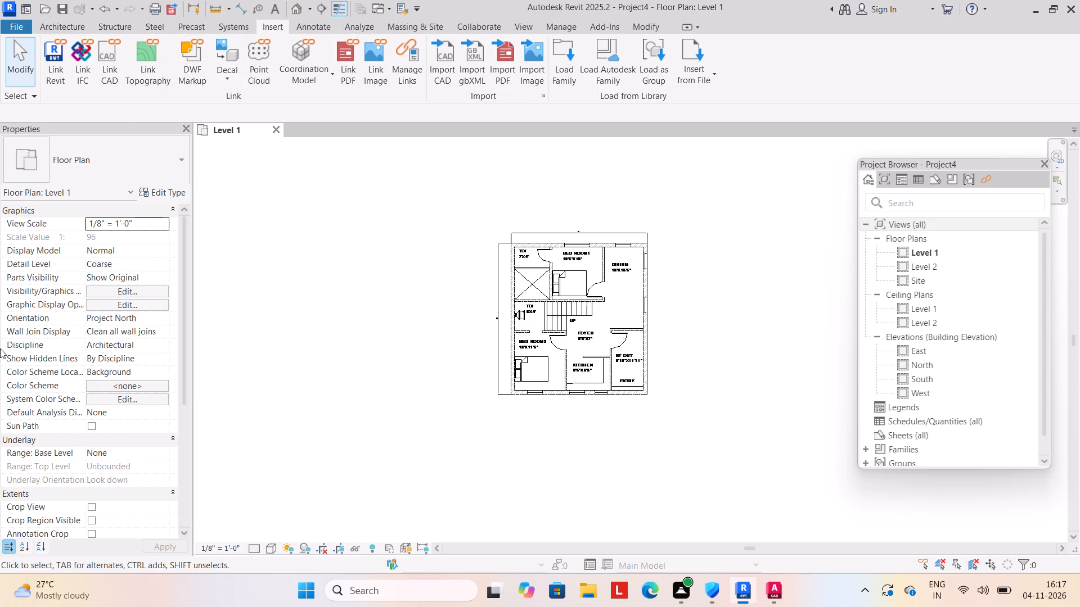
Create an architectural wall type named WALL9" by duplicating Generic - 8" and set its structure layer thickness to 9".
{"action": "left_click", "coordinate": [82, 26]}
{"action": "left_click", "coordinate": [64, 79]}
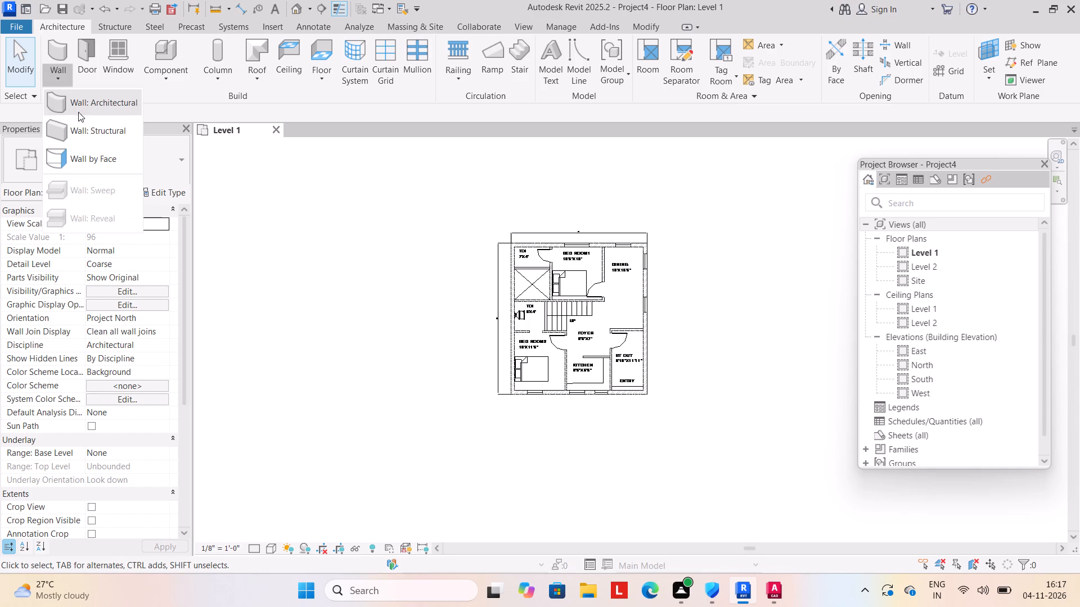
{"action": "left_click", "coordinate": [97, 108]}
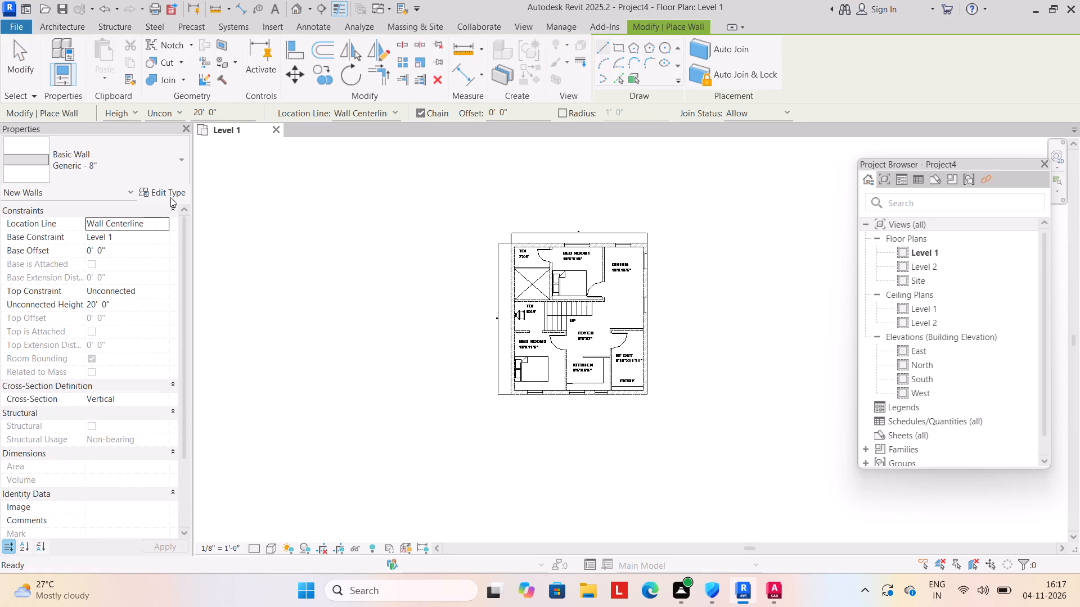
{"action": "left_click", "coordinate": [169, 191]}
{"action": "left_click", "coordinate": [1048, 178]}
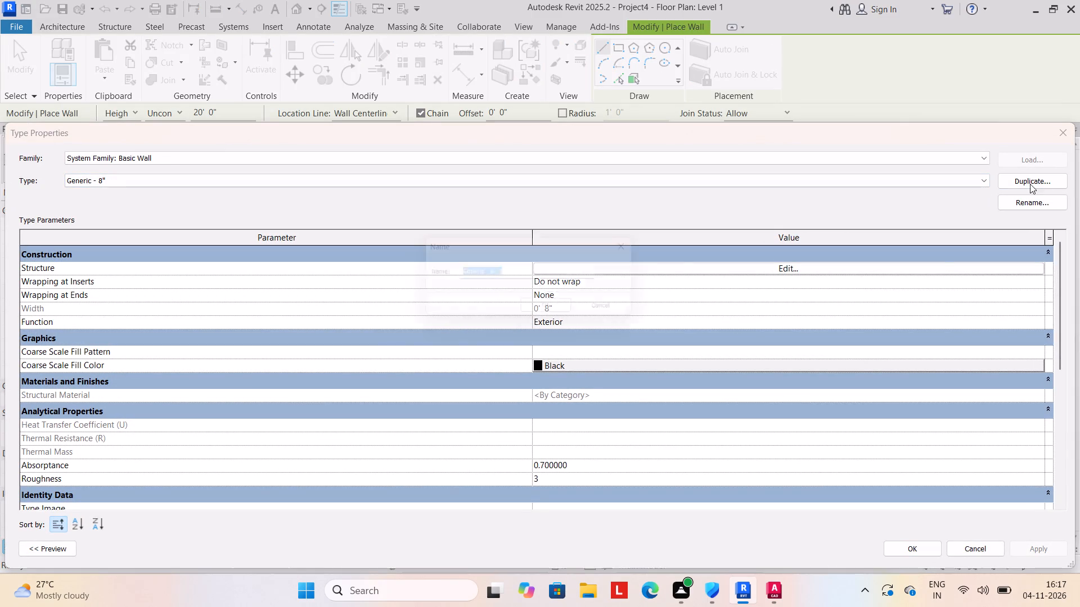
{"action": "key", "text": "e"}
{"action": "key", "text": "BackSpace"}
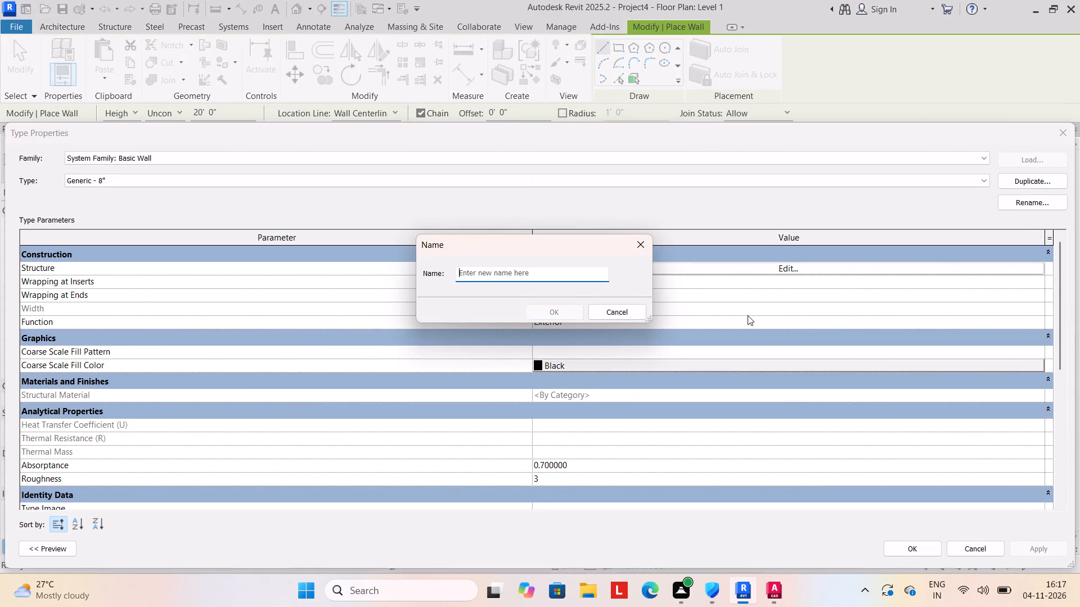
{"action": "type", "text": "WALL"}
{"action": "type", "text": "9\""}
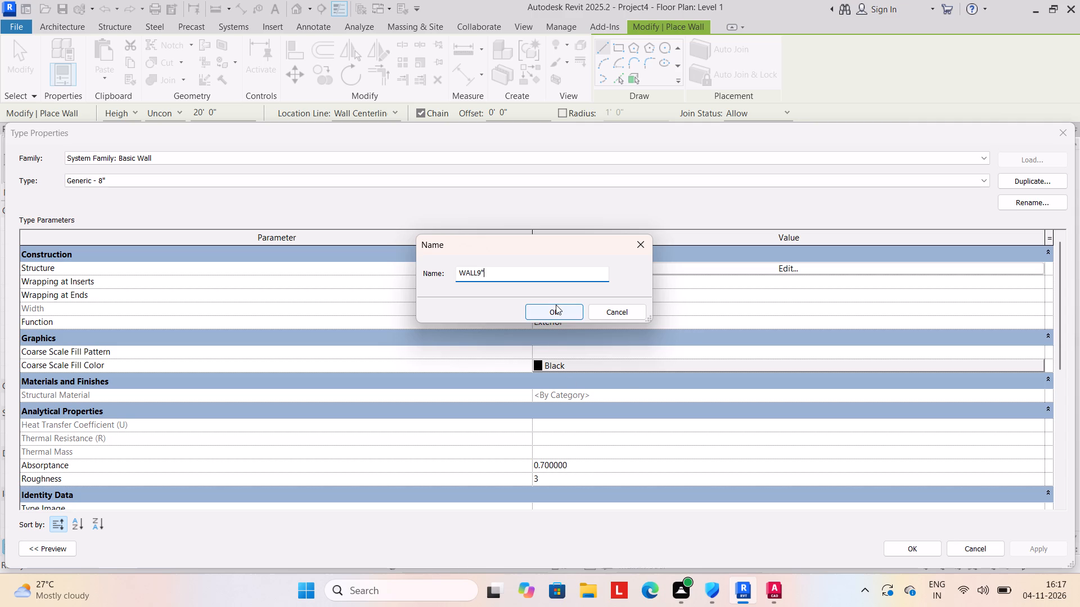
{"action": "left_click", "coordinate": [556, 305]}
{"action": "left_click", "coordinate": [672, 268]}
{"action": "left_click", "coordinate": [509, 271]}
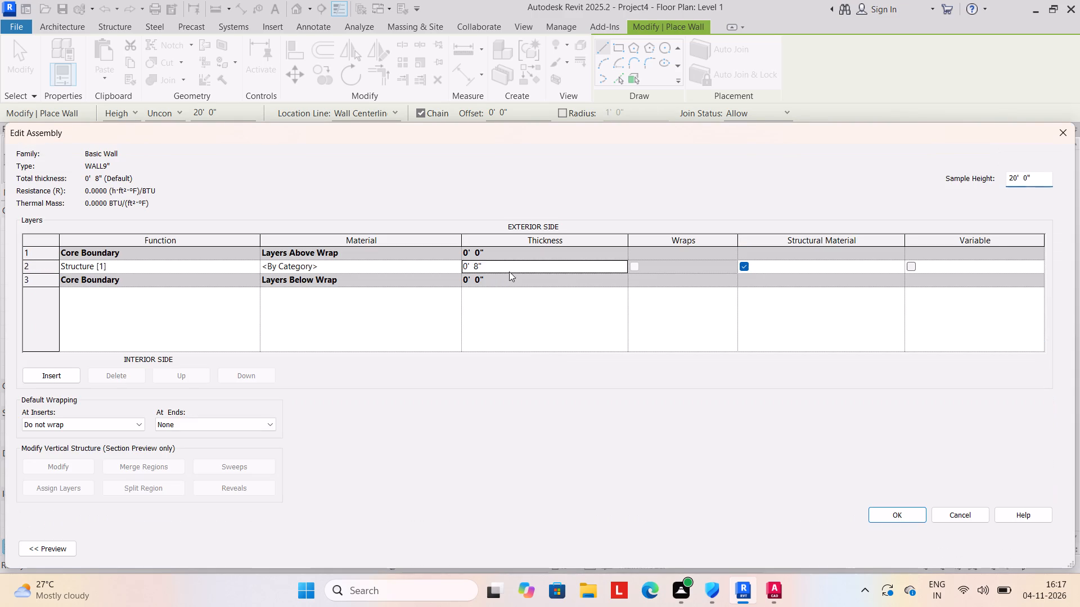
{"action": "type", "text": "9\""}
{"action": "left_click", "coordinate": [894, 515]}
{"action": "left_click", "coordinate": [1047, 547]}
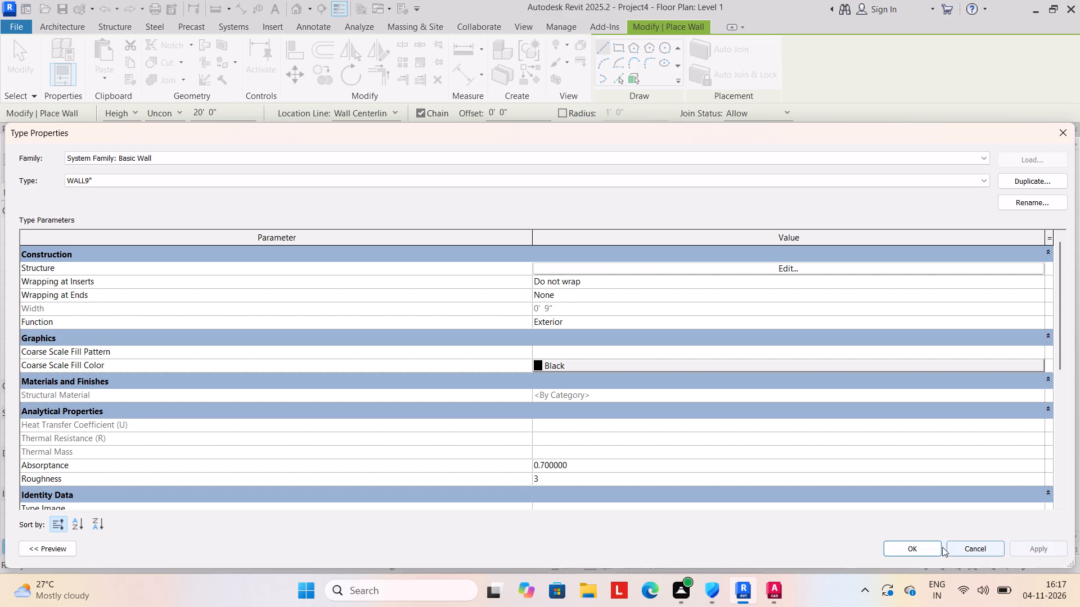
{"action": "left_click", "coordinate": [917, 547]}
Duplicate the WALL9" type as WALL4.5" and set its structure layer thickness to 4.5".
{"action": "left_click", "coordinate": [160, 192]}
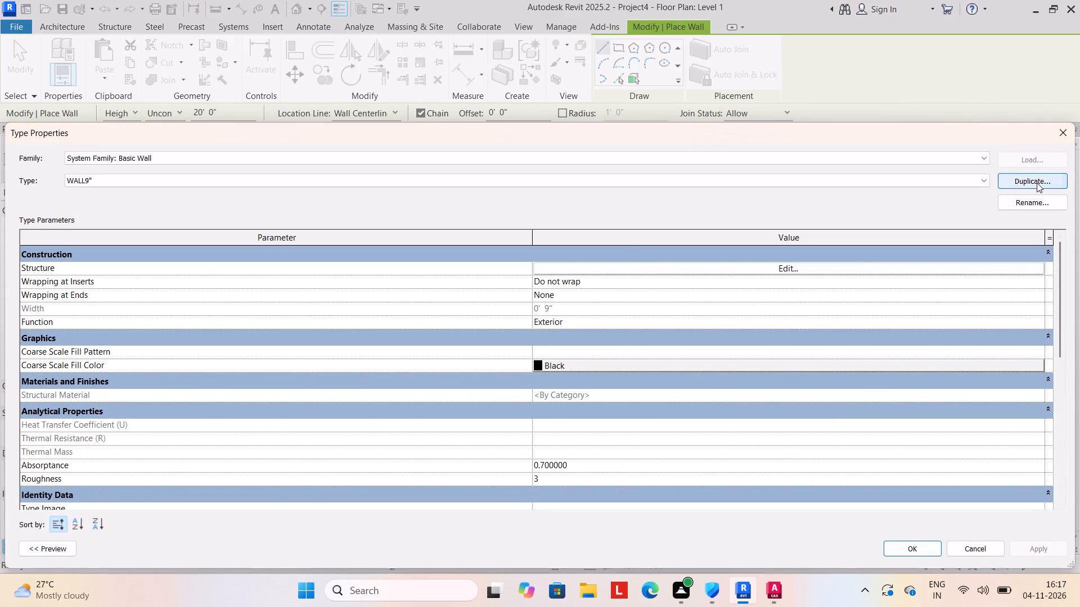
{"action": "left_click", "coordinate": [1037, 183]}
{"action": "type", "text": "WALL"}
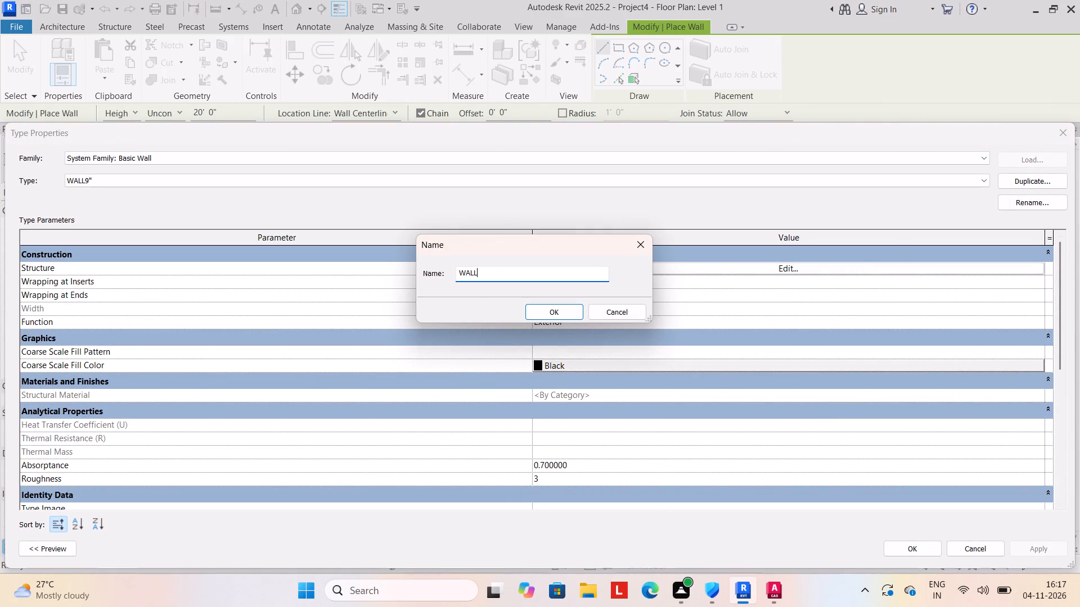
{"action": "type", "text": "4.5\""}
{"action": "left_click", "coordinate": [553, 319]}
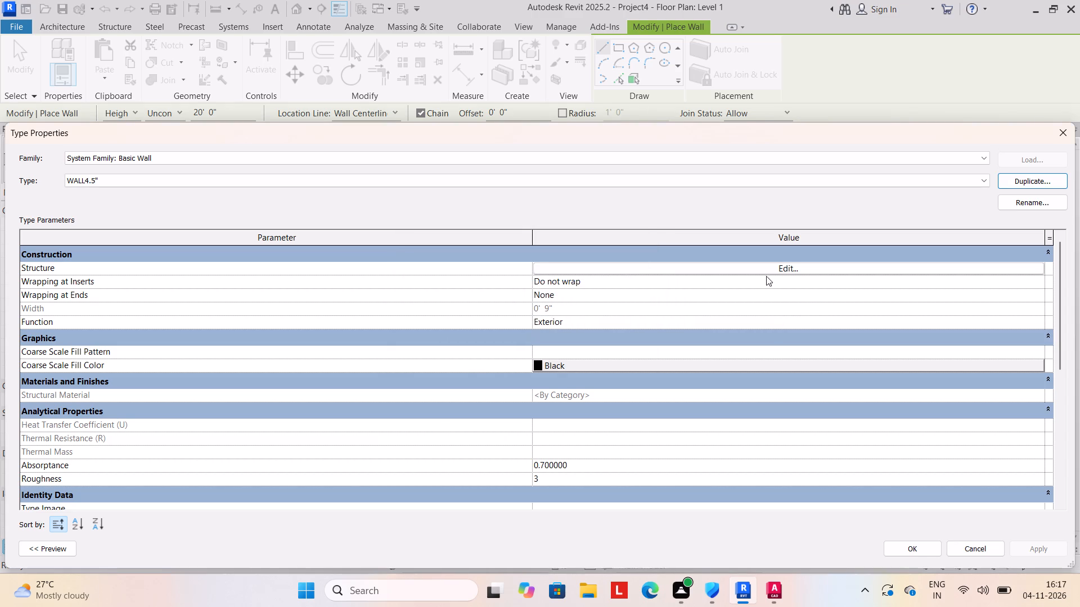
{"action": "left_click", "coordinate": [771, 268]}
{"action": "left_click", "coordinate": [544, 264]}
{"action": "type", "text": "4.5\""}
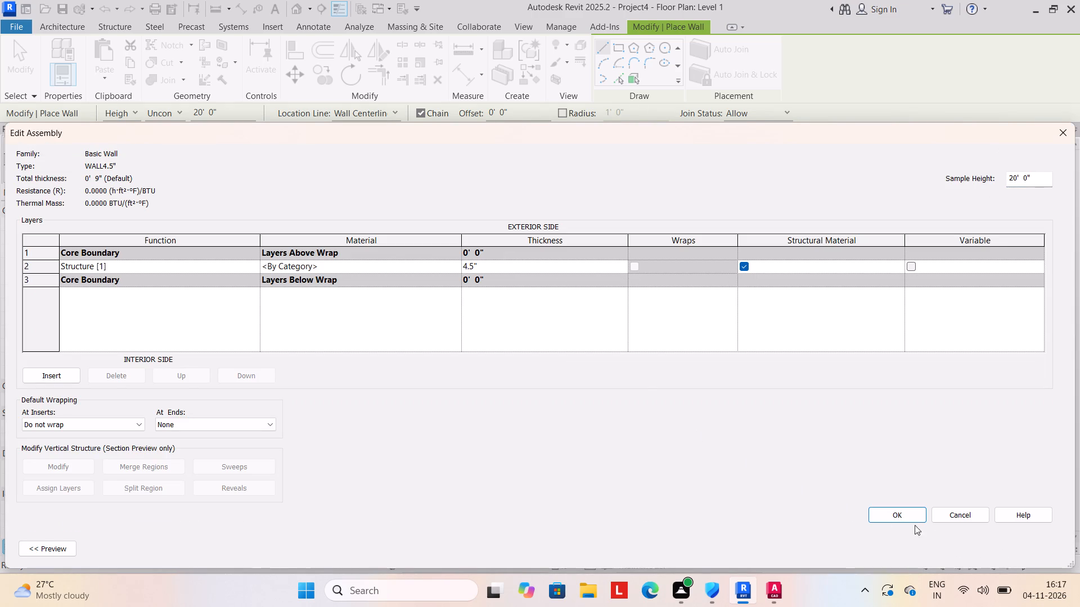
{"action": "left_click", "coordinate": [897, 510]}
{"action": "left_click", "coordinate": [1041, 547]}
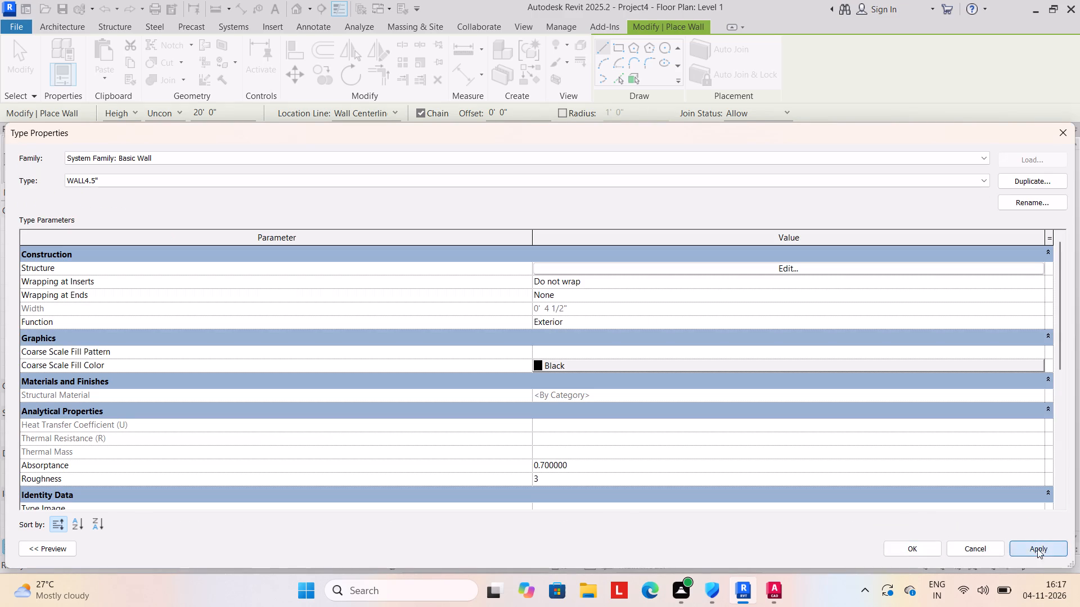
{"action": "left_click", "coordinate": [924, 547]}
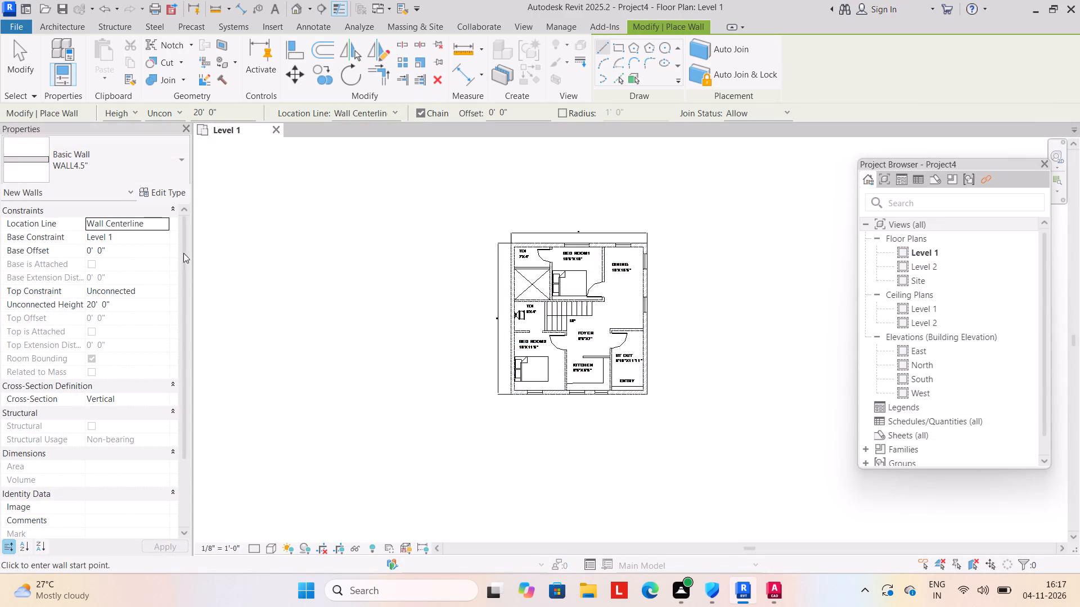
Set the new walls' location line to Finish Face: Interior and their unconnected height to 10'.
{"action": "left_click", "coordinate": [164, 218]}
{"action": "left_click", "coordinate": [143, 271]}
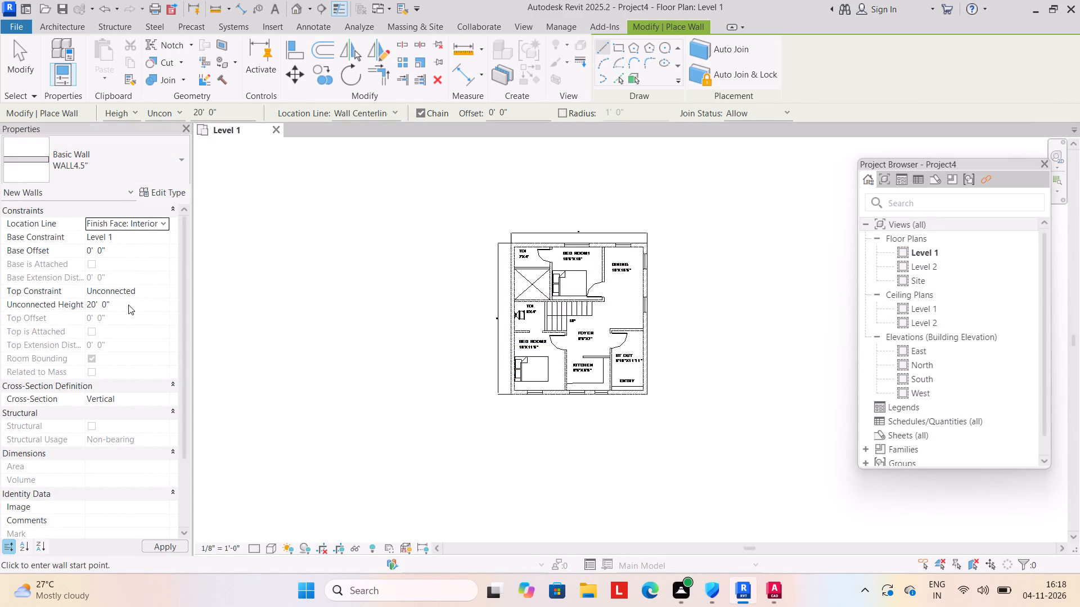
{"action": "left_click", "coordinate": [128, 305]}
{"action": "type", "text": "10'"}
{"action": "key", "text": "Return"}
Draw the four exterior walls with WALL9" along the plan's outer outline as a closed loop, with the wall thickness inside.
{"action": "left_click", "coordinate": [181, 154]}
{"action": "left_click", "coordinate": [73, 325]}
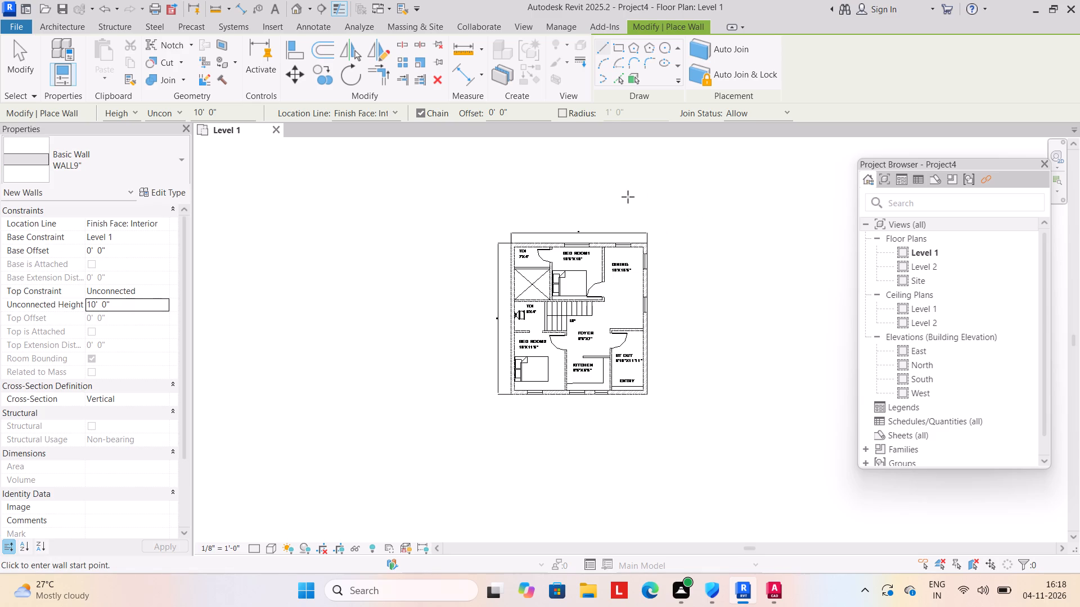
{"action": "scroll", "coordinate": [628, 197], "scroll_direction": "up", "scroll_amount": 4}
{"action": "left_click", "coordinate": [423, 274]}
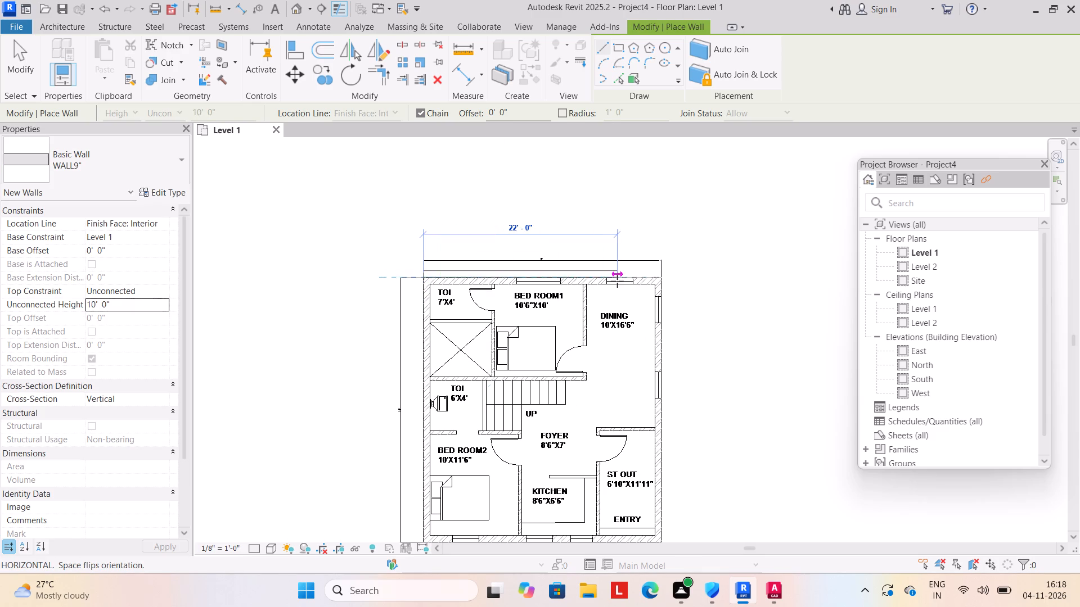
{"action": "key", "text": "space"}
{"action": "left_click", "coordinate": [662, 284]}
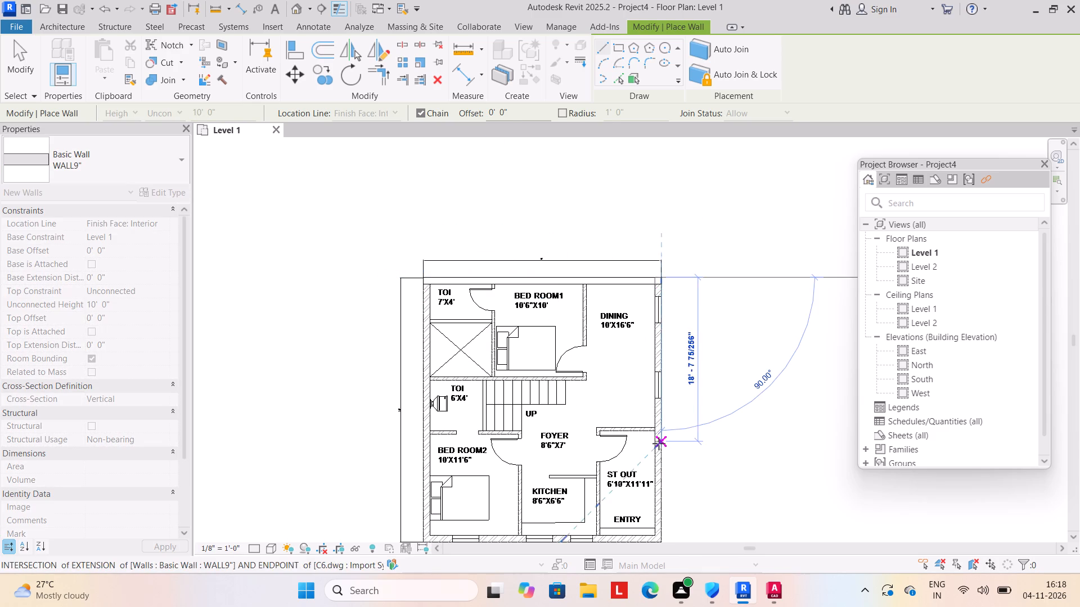
{"action": "scroll", "coordinate": [659, 443], "scroll_direction": "down", "scroll_amount": 1}
{"action": "middle_click_drag", "start_coordinate": [659, 444], "coordinate": [678, 318]}
{"action": "left_click", "coordinate": [677, 405]}
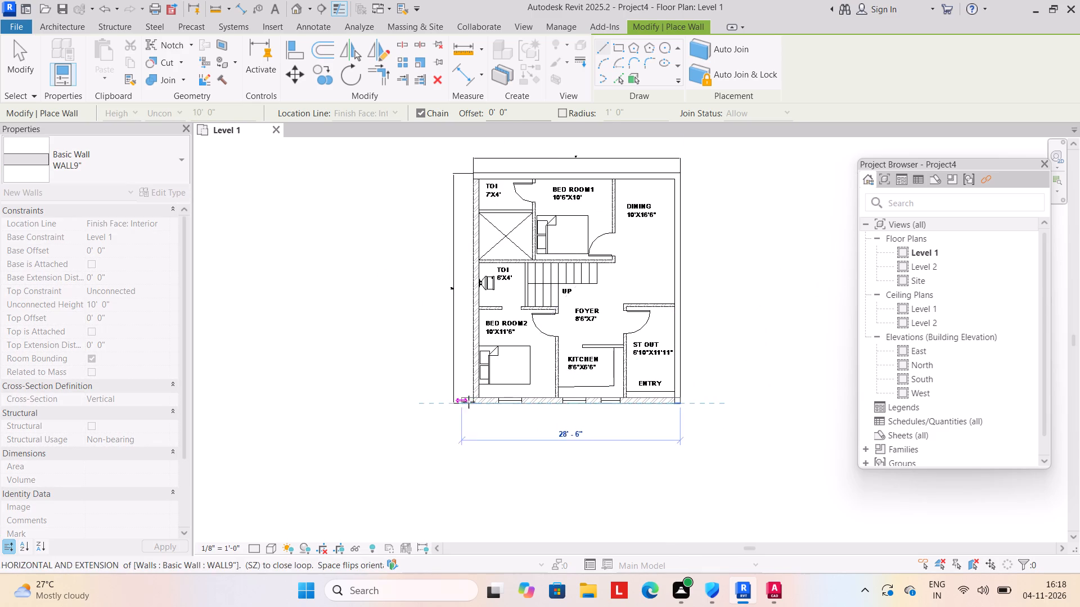
{"action": "left_click_drag", "start_coordinate": [471, 402], "coordinate": [479, 382]}
{"action": "left_click", "coordinate": [469, 178]}
{"action": "key", "text": "Escape"}
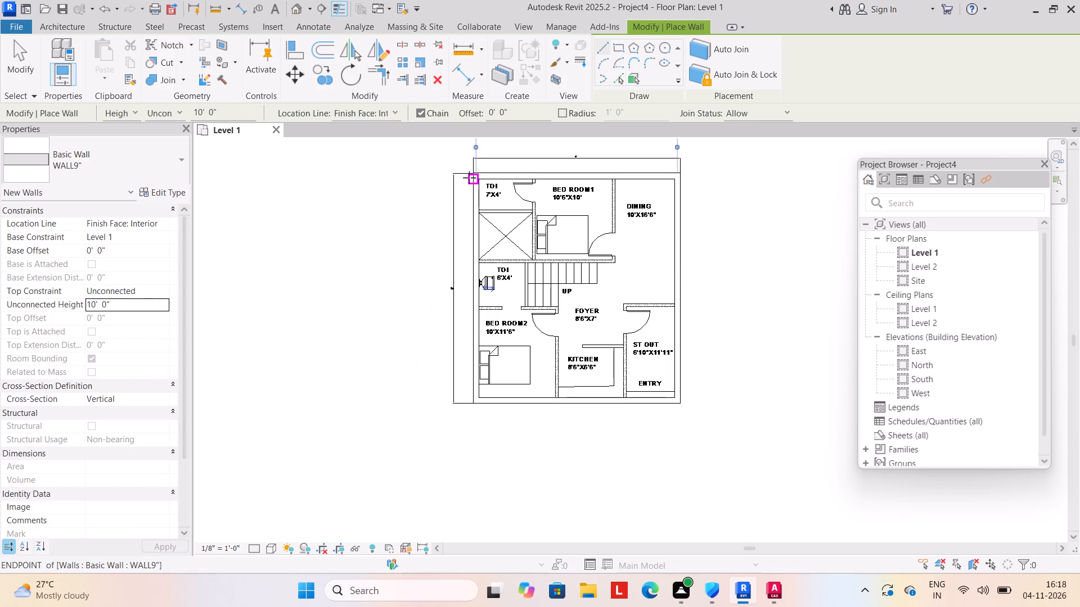
Draw a WALL4.5" partition about 7' long between the 7'X4' toilet and the crossed shaft, starting at the exterior wall.
{"action": "left_click", "coordinate": [175, 164]}
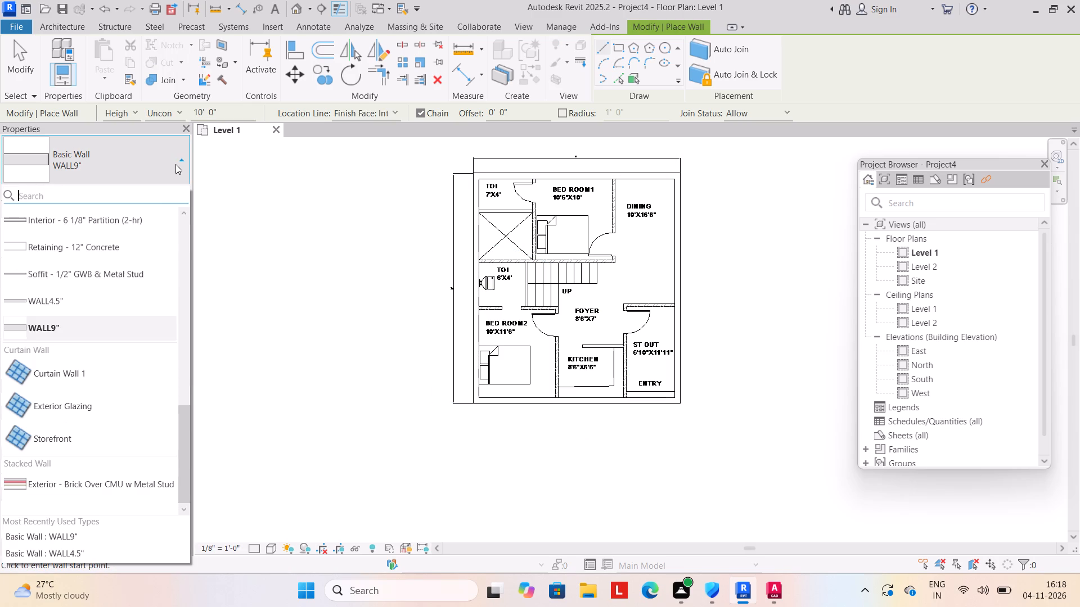
{"action": "left_click", "coordinate": [89, 304]}
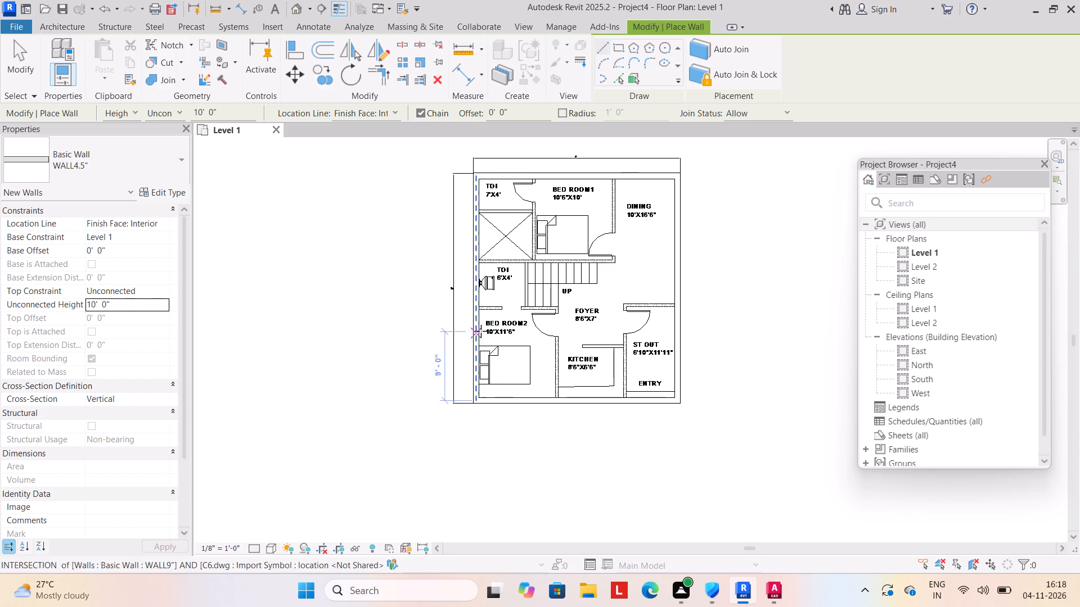
{"action": "scroll", "coordinate": [535, 207], "scroll_direction": "up", "scroll_amount": 4}
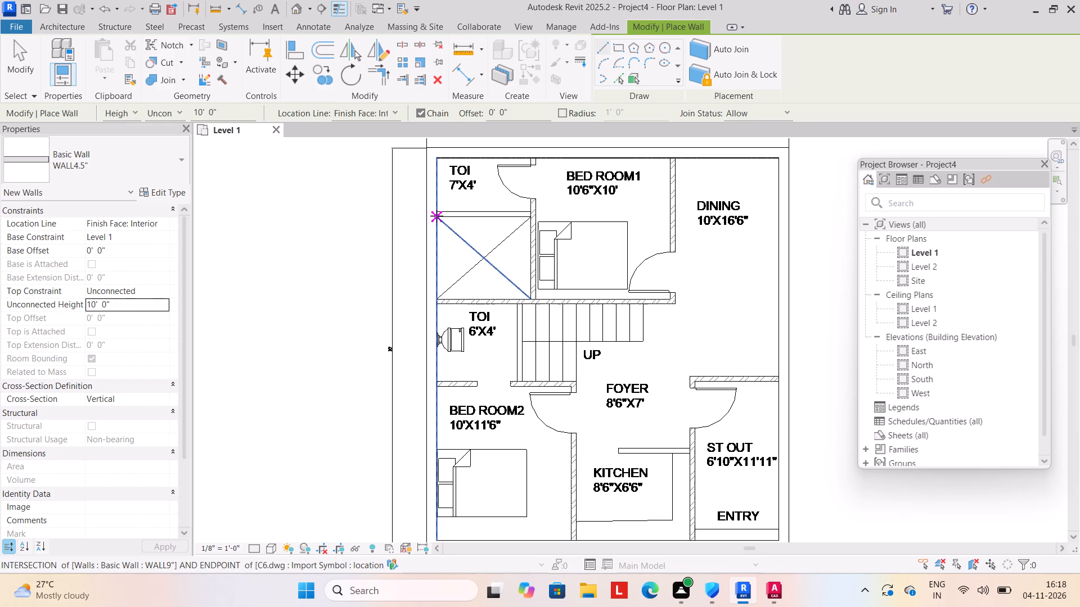
{"action": "left_click_drag", "start_coordinate": [436, 216], "coordinate": [442, 218]}
{"action": "key", "text": "space"}
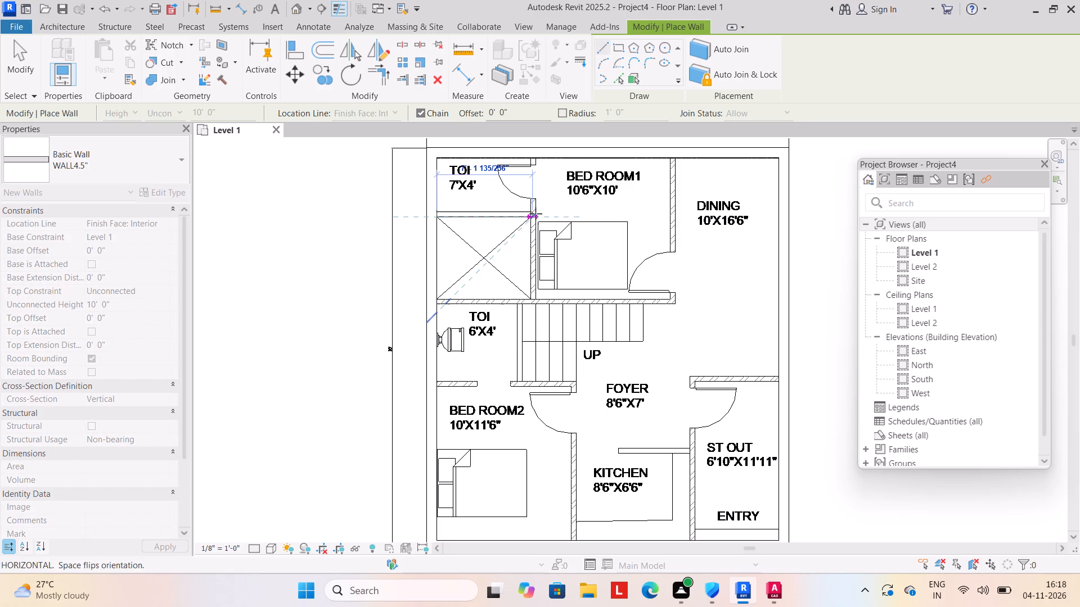
{"action": "left_click", "coordinate": [535, 214]}
{"action": "key", "text": "Escape"}
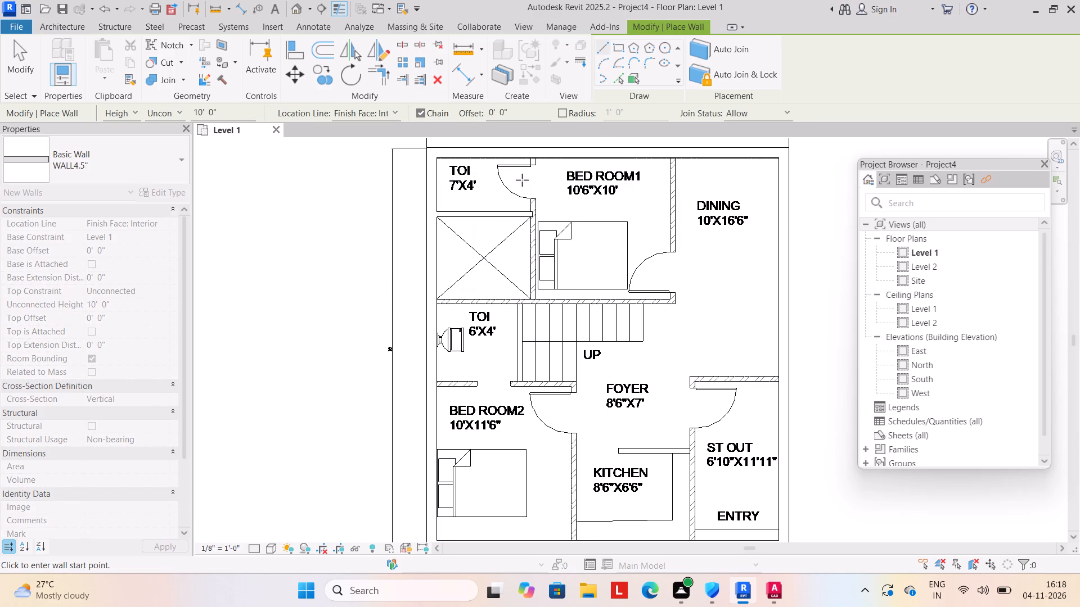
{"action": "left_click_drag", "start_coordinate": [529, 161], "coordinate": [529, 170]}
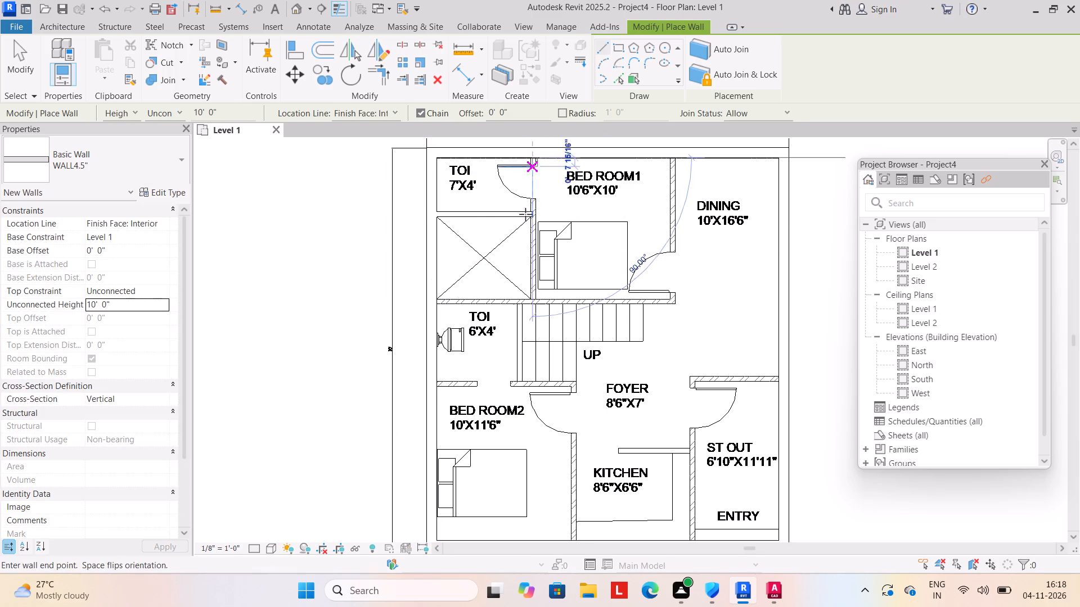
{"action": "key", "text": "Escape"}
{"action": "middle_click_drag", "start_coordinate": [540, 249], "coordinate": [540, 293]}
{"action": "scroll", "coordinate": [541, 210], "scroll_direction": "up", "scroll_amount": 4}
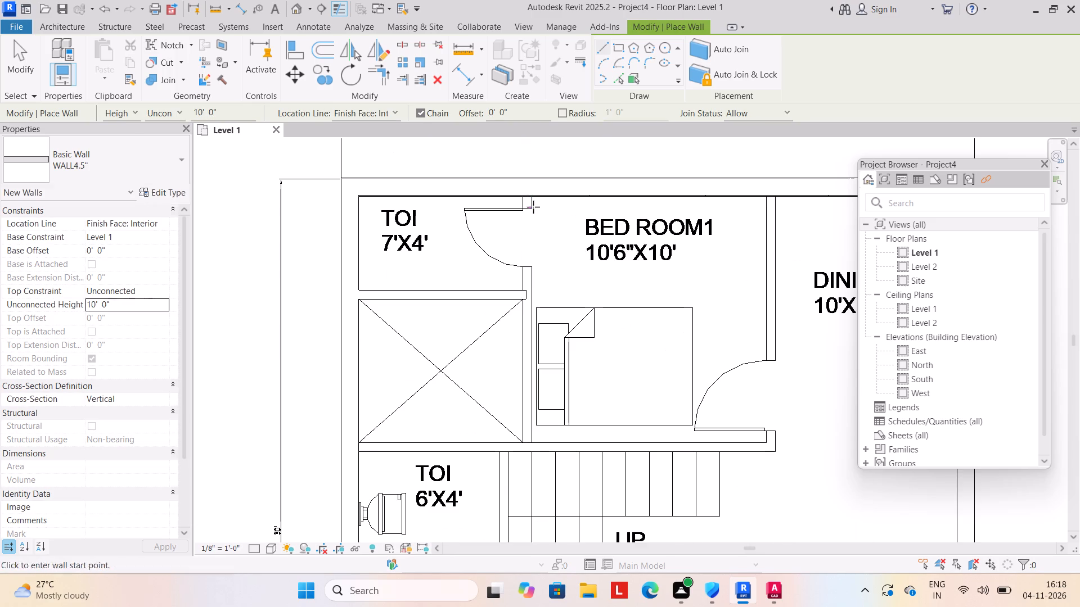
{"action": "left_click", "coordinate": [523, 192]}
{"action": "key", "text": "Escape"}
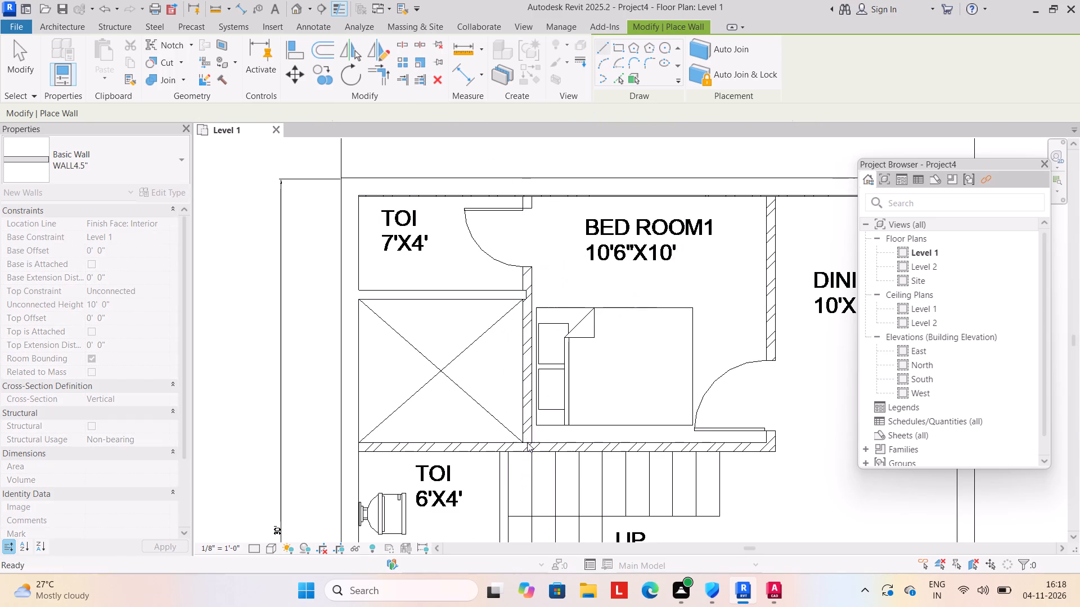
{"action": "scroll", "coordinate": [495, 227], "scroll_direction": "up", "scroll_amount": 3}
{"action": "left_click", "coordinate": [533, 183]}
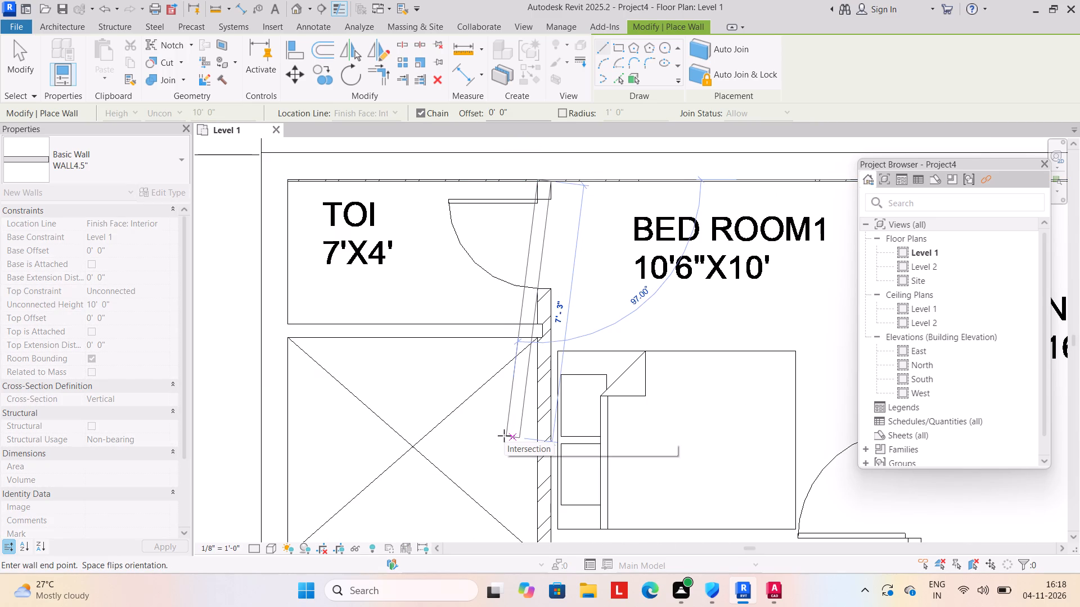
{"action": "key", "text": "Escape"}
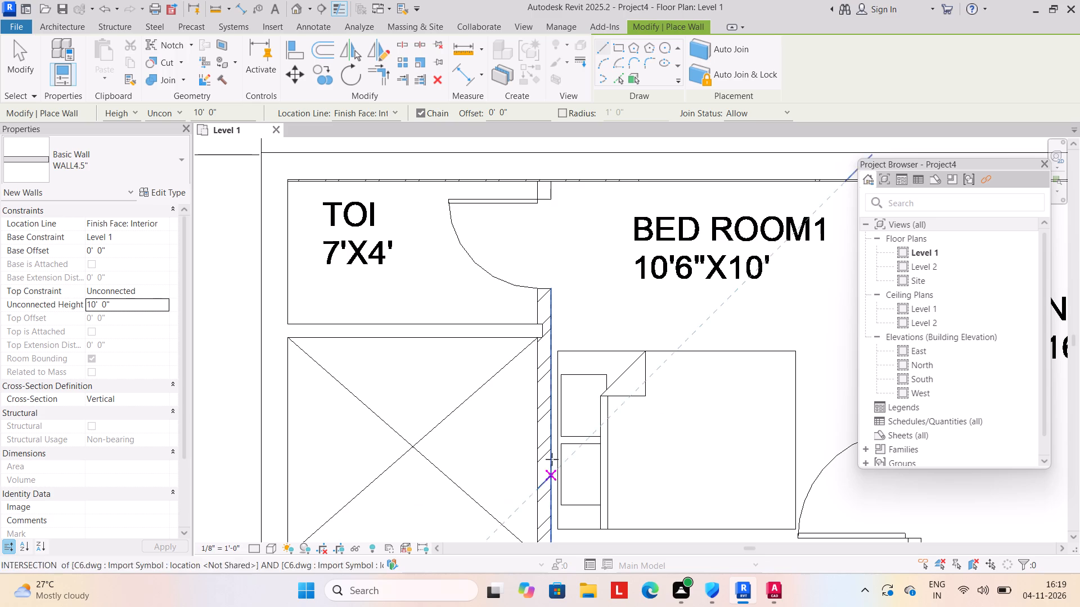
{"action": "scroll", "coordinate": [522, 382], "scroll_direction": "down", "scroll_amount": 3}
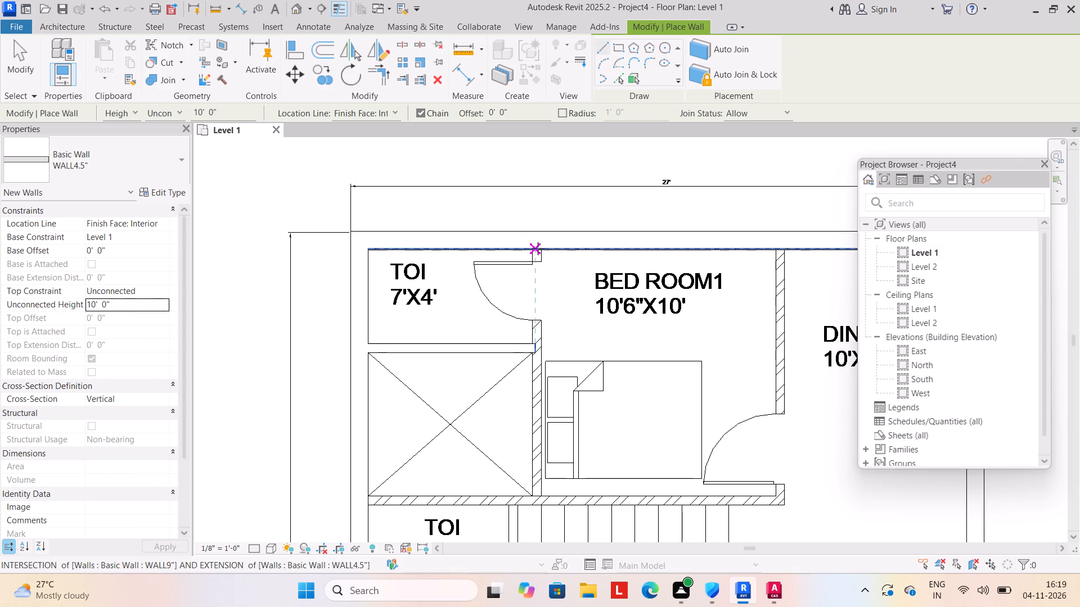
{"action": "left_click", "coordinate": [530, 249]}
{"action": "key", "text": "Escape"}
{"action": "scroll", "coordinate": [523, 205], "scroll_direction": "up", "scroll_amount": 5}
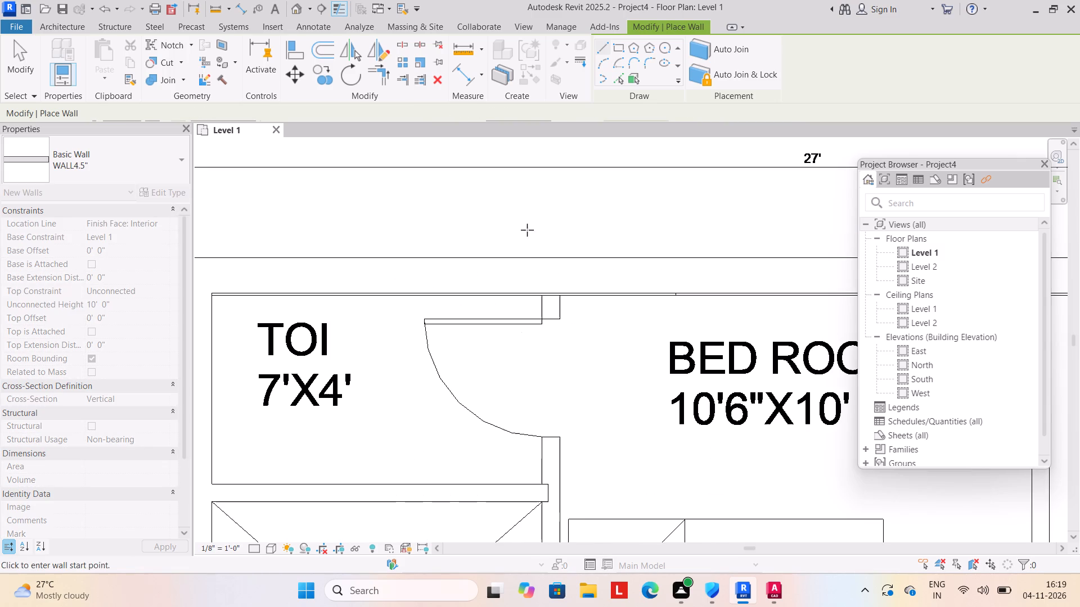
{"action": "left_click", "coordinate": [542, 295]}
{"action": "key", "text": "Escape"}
Draw a WALL4.5" partition separating the 7'X4' toilet and crossed shaft from BED ROOM1, from the exterior wall to the shaft's far edge.
{"action": "middle_click_drag", "start_coordinate": [546, 333], "coordinate": [545, 328]}
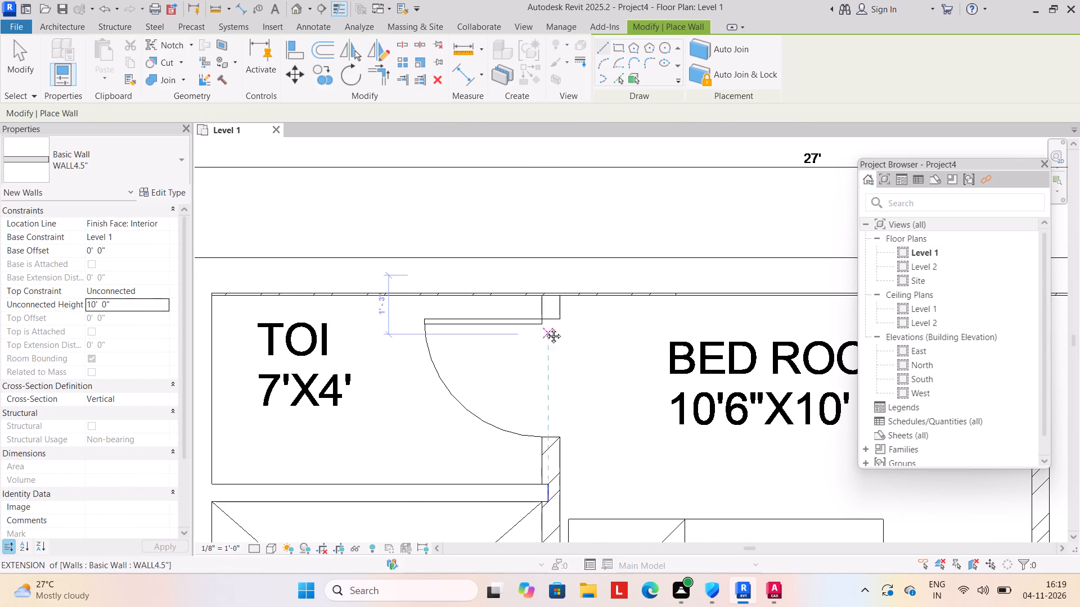
{"action": "middle_click_drag", "start_coordinate": [545, 328], "coordinate": [541, 310]}
{"action": "left_click", "coordinate": [534, 268]}
{"action": "scroll", "coordinate": [537, 439], "scroll_direction": "down", "scroll_amount": 2}
{"action": "middle_click_drag", "start_coordinate": [537, 440], "coordinate": [546, 362]}
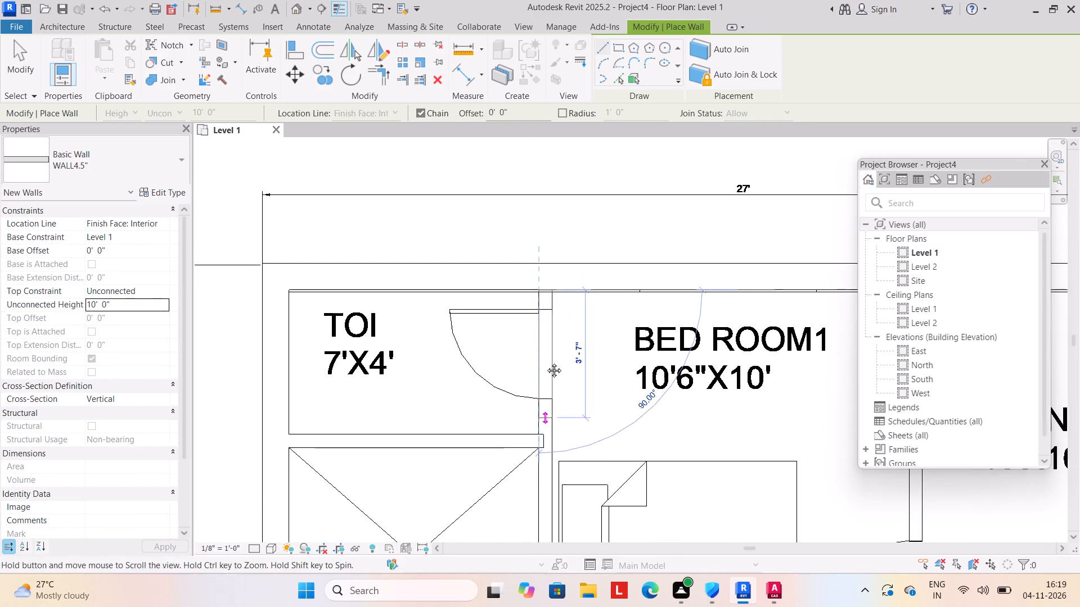
{"action": "middle_click_drag", "start_coordinate": [546, 362], "coordinate": [545, 268]}
{"action": "left_click", "coordinate": [547, 515]}
{"action": "key", "text": "Escape"}
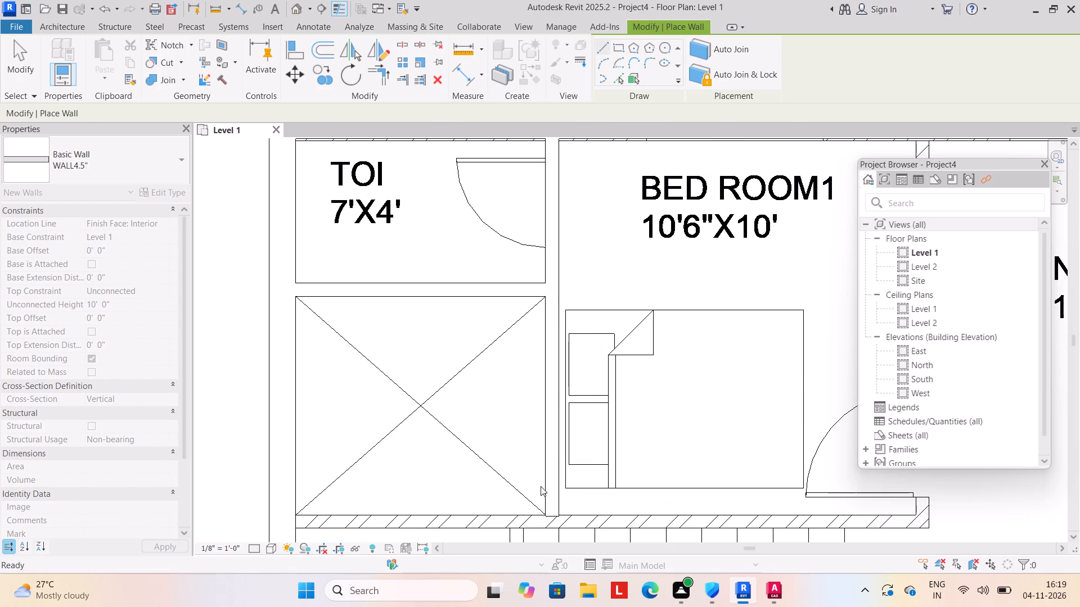
Draw a WALL4.5" partition between BED ROOM1 and DINING, from the exterior wall across the door opening to the bedroom's far corner.
{"action": "scroll", "coordinate": [400, 337], "scroll_direction": "down", "scroll_amount": 4}
{"action": "middle_click_drag", "start_coordinate": [400, 338], "coordinate": [381, 297]}
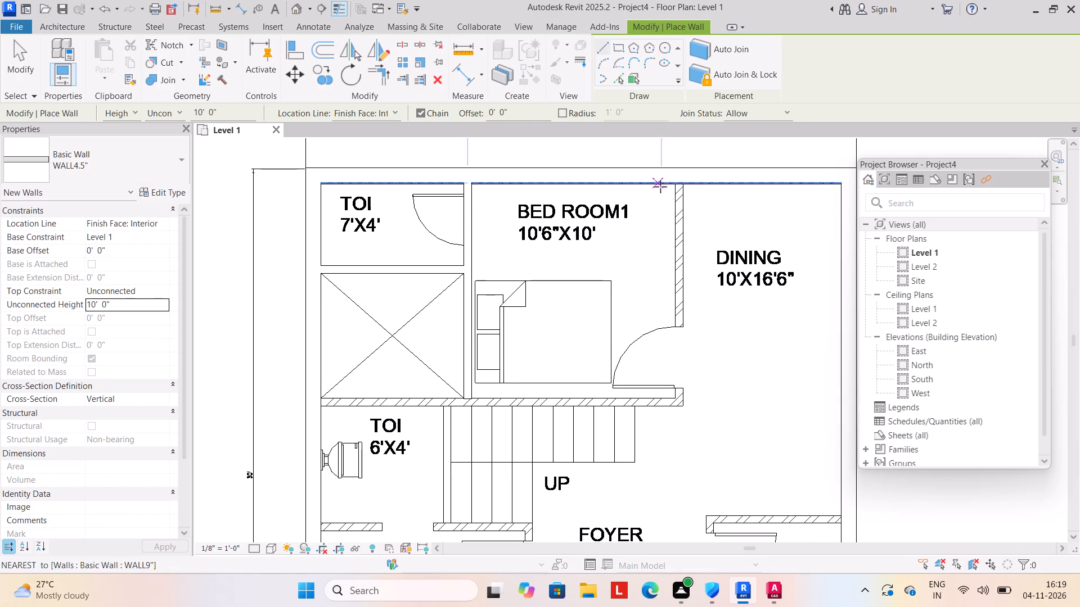
{"action": "left_click", "coordinate": [673, 186]}
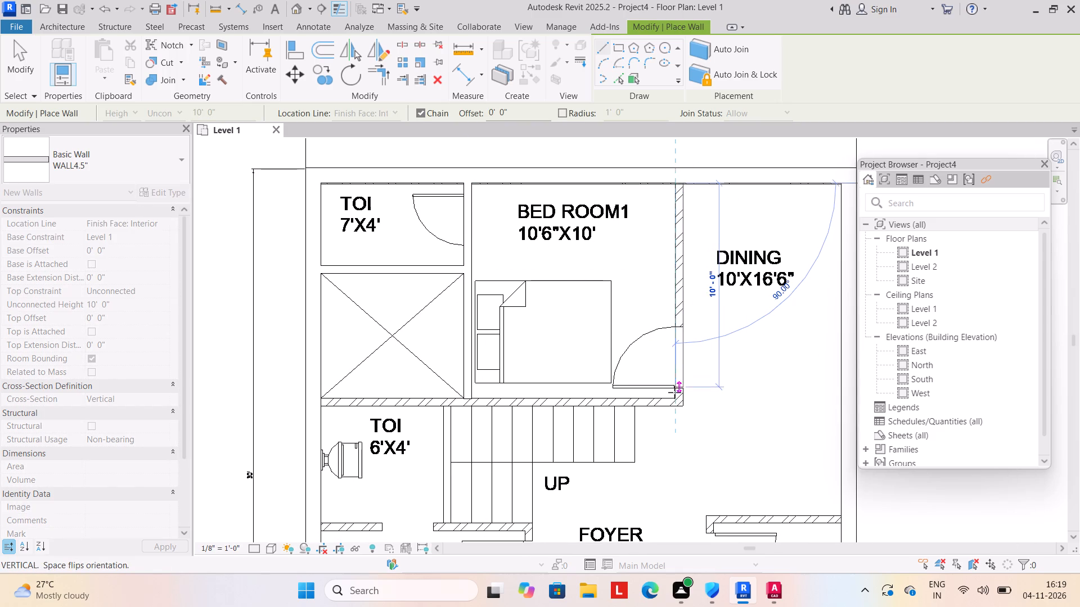
{"action": "left_click", "coordinate": [674, 400]}
{"action": "key", "text": "Escape"}
Draw a WALL4.5" partition about 17'-9" long below the shaft and BED ROOM1, starting at the exterior wall.
{"action": "scroll", "coordinate": [553, 379], "scroll_direction": "down", "scroll_amount": 1}
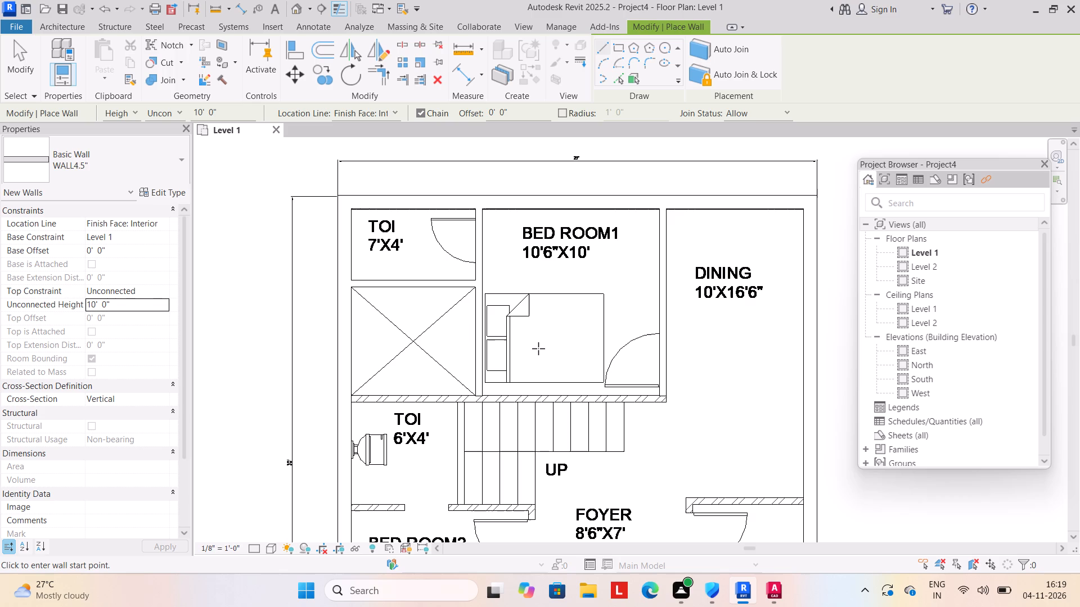
{"action": "left_click", "coordinate": [354, 404]}
{"action": "left_click", "coordinate": [669, 404]}
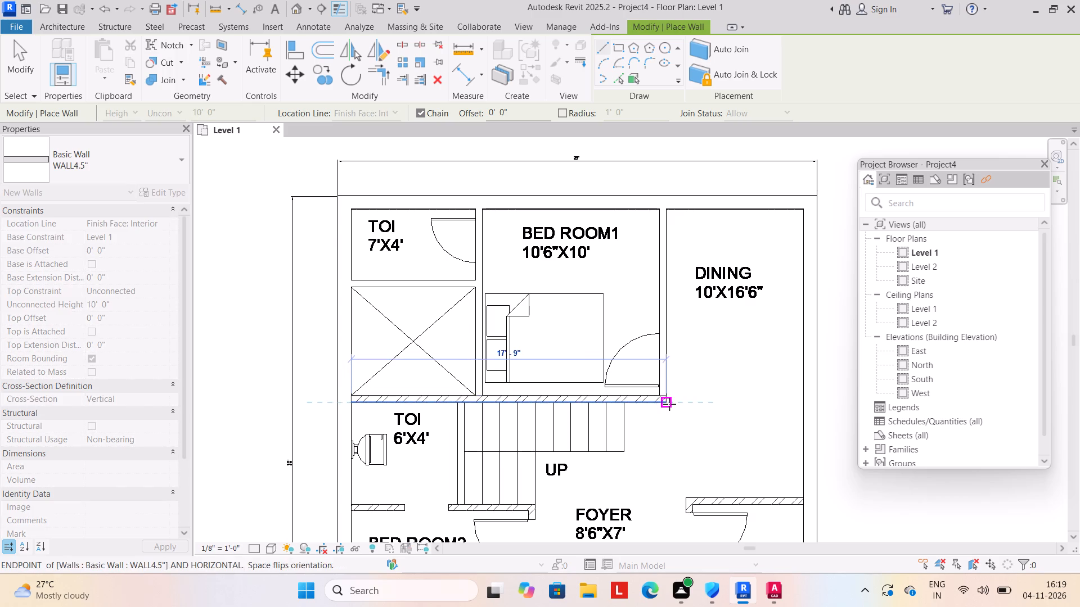
{"action": "key", "text": "Escape"}
Draw a WALL4.5" partition about 5'-9" long between the 6'X4' toilet and the staircase.
{"action": "scroll", "coordinate": [651, 429], "scroll_direction": "down", "scroll_amount": 2}
{"action": "middle_click_drag", "start_coordinate": [650, 430], "coordinate": [619, 293]}
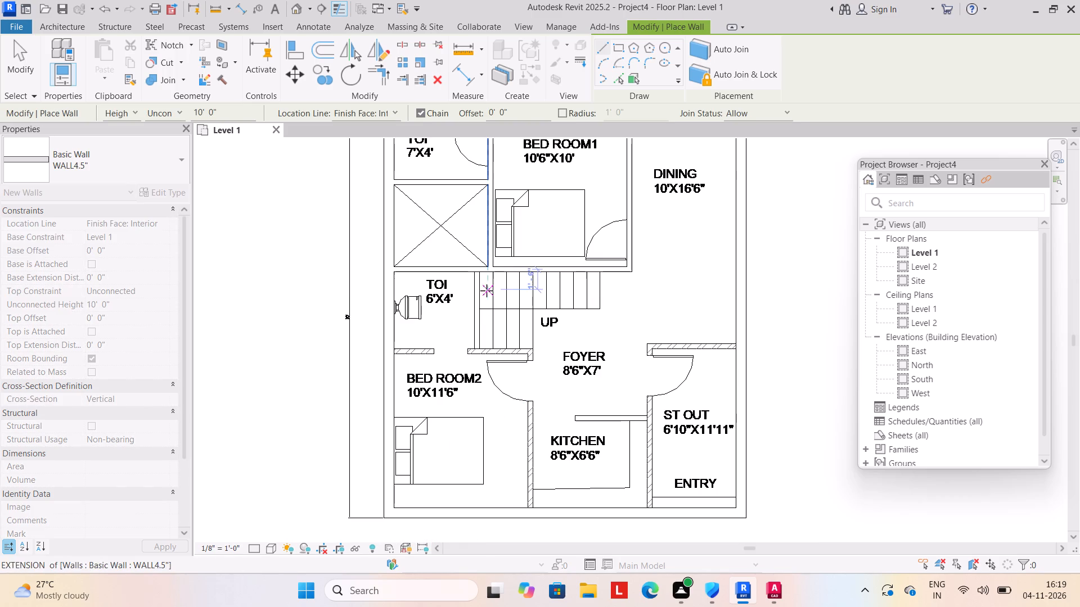
{"action": "left_click", "coordinate": [472, 274]}
{"action": "left_click", "coordinate": [476, 345]}
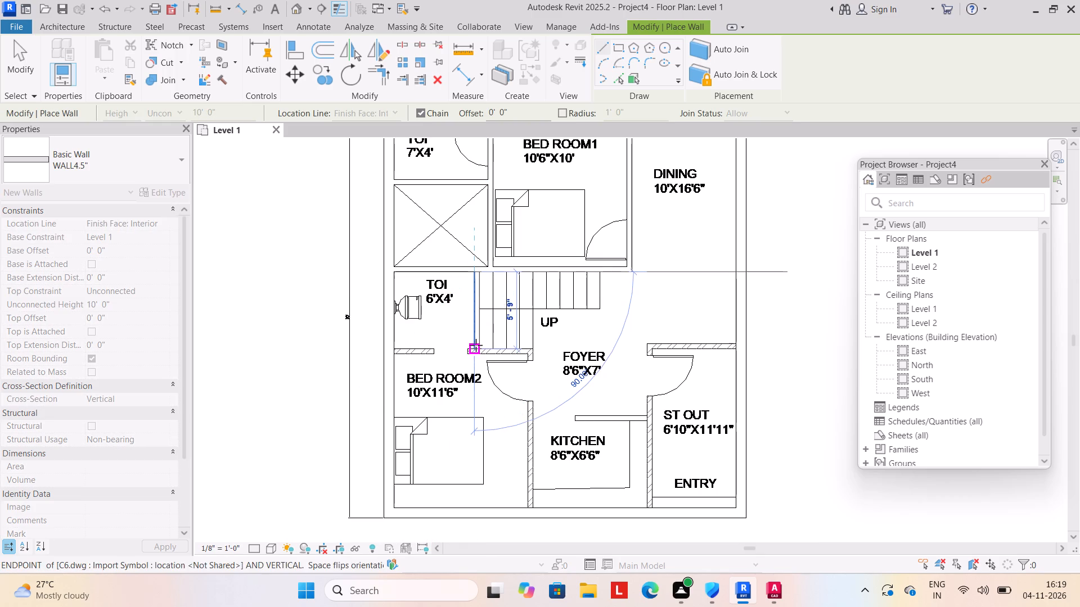
{"action": "key", "text": "Escape"}
Draw two collinear WALL4.5" segments separating BED ROOM2 from the 6'X4' toilet and staircase, leaving the toilet's door opening free.
{"action": "left_click", "coordinate": [395, 356]}
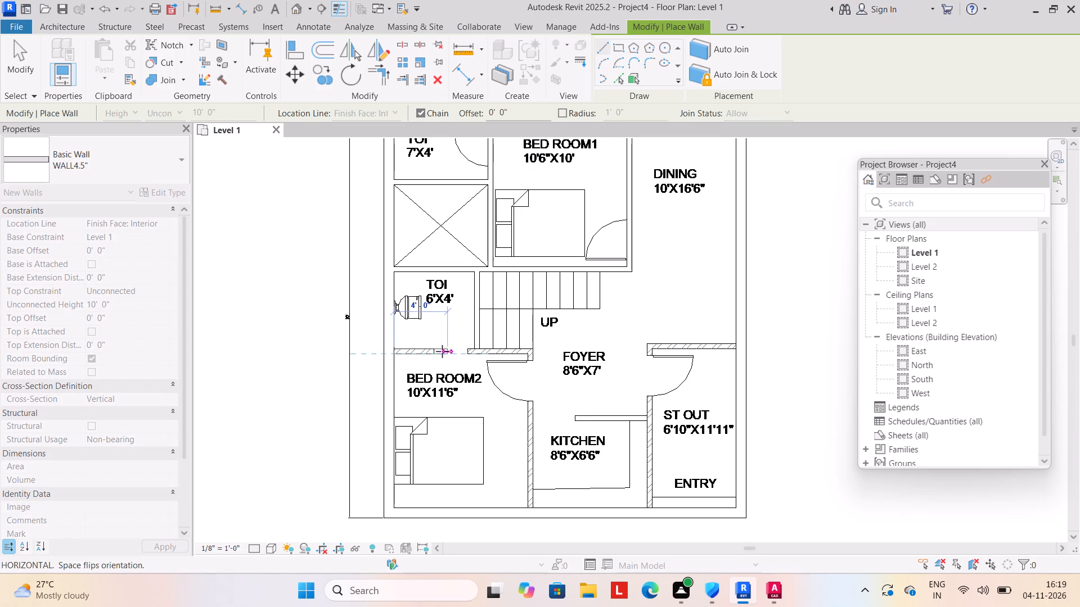
{"action": "left_click", "coordinate": [436, 351]}
{"action": "key", "text": "Escape"}
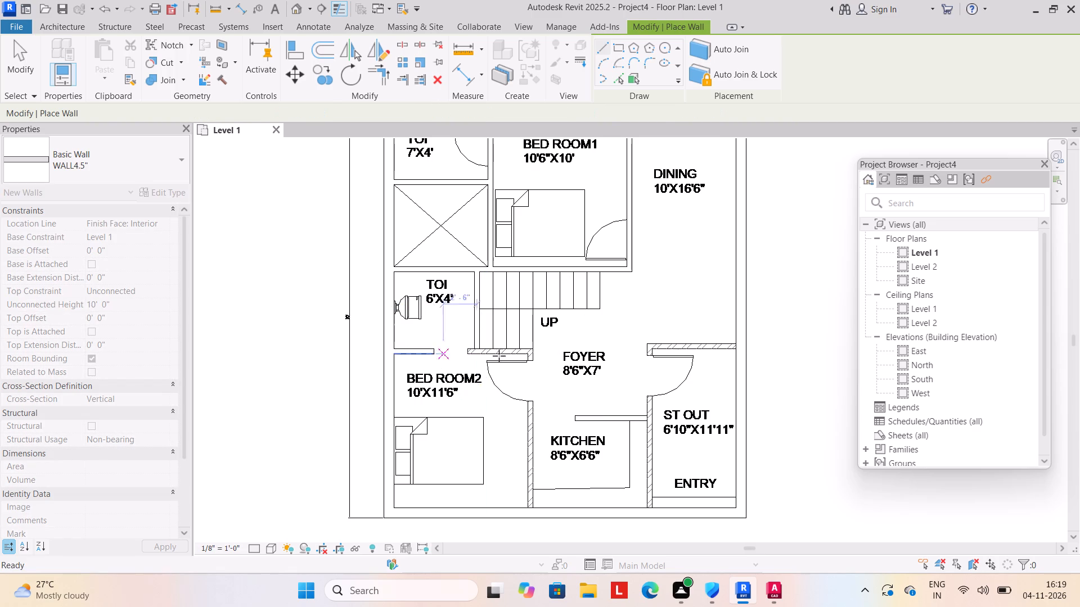
{"action": "scroll", "coordinate": [499, 352], "scroll_direction": "up", "scroll_amount": 5}
{"action": "left_click_drag", "start_coordinate": [436, 358], "coordinate": [442, 358]}
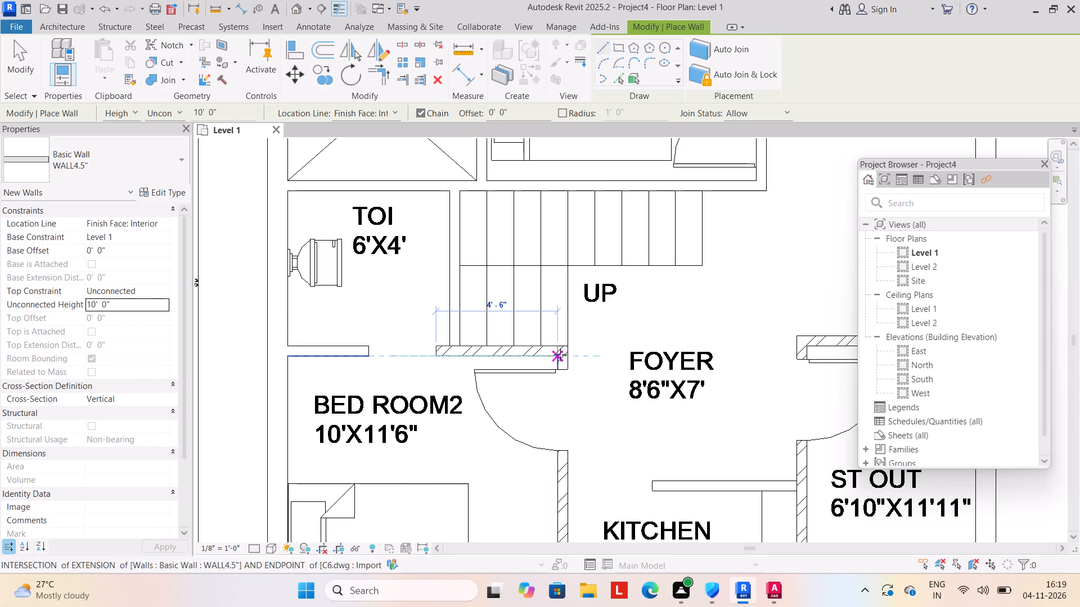
{"action": "left_click", "coordinate": [566, 355]}
{"action": "key", "text": "Escape"}
Draw chained L-shaped WALL4.5" walls around ST OUT, from the exterior wall beside DINING to the exterior wall at the entry side.
{"action": "scroll", "coordinate": [592, 357], "scroll_direction": "down", "scroll_amount": 2}
{"action": "middle_click_drag", "start_coordinate": [592, 357], "coordinate": [469, 314]}
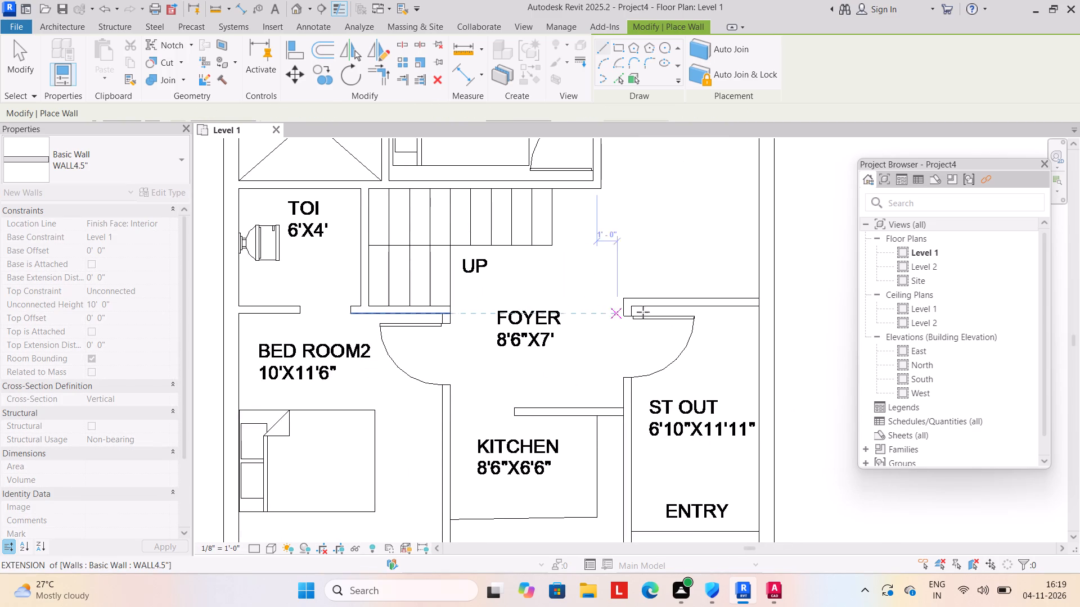
{"action": "left_click", "coordinate": [759, 301]}
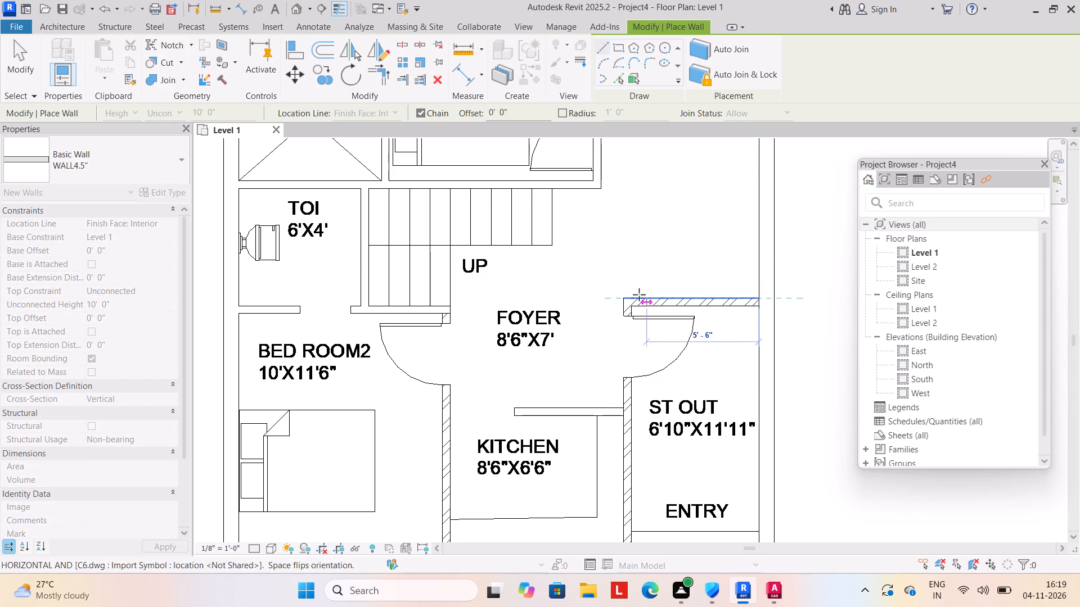
{"action": "left_click", "coordinate": [623, 297]}
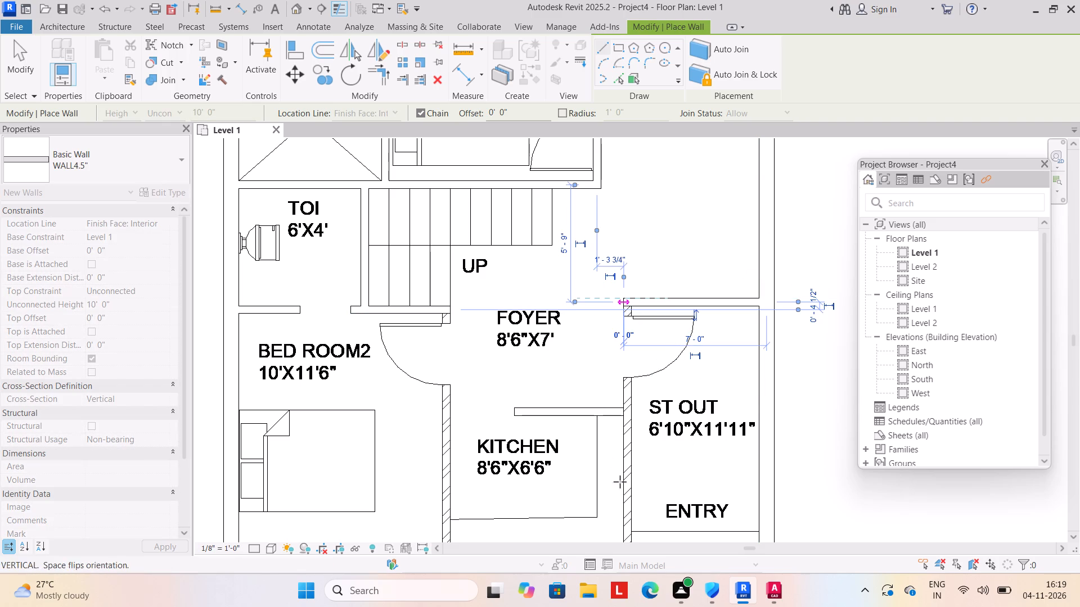
{"action": "scroll", "coordinate": [627, 529], "scroll_direction": "down", "scroll_amount": 2}
{"action": "middle_click_drag", "start_coordinate": [627, 526], "coordinate": [625, 392]}
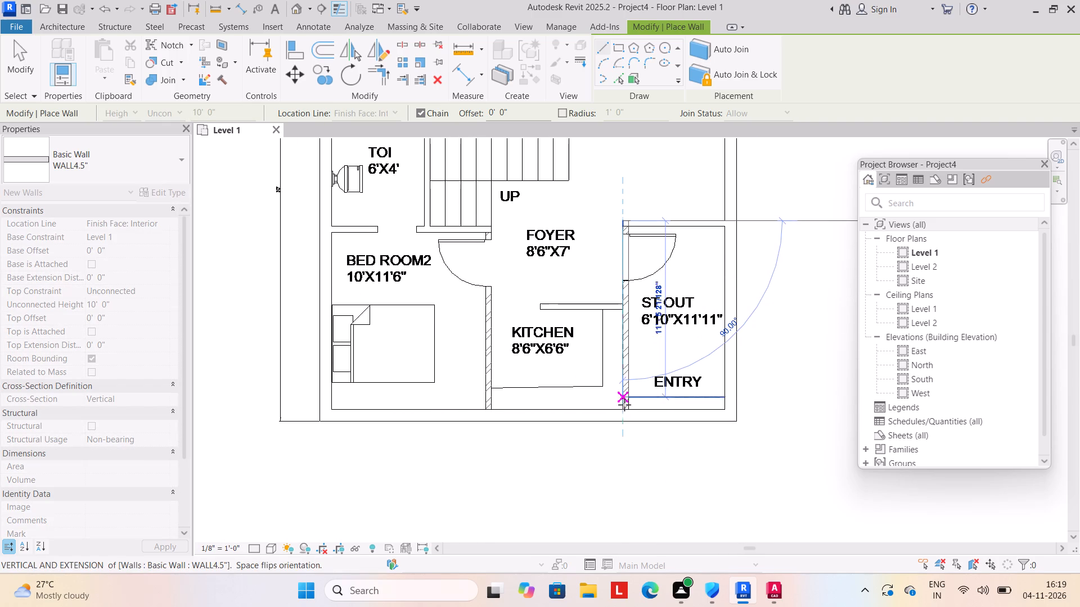
{"action": "left_click", "coordinate": [625, 410]}
{"action": "key", "text": "Escape"}
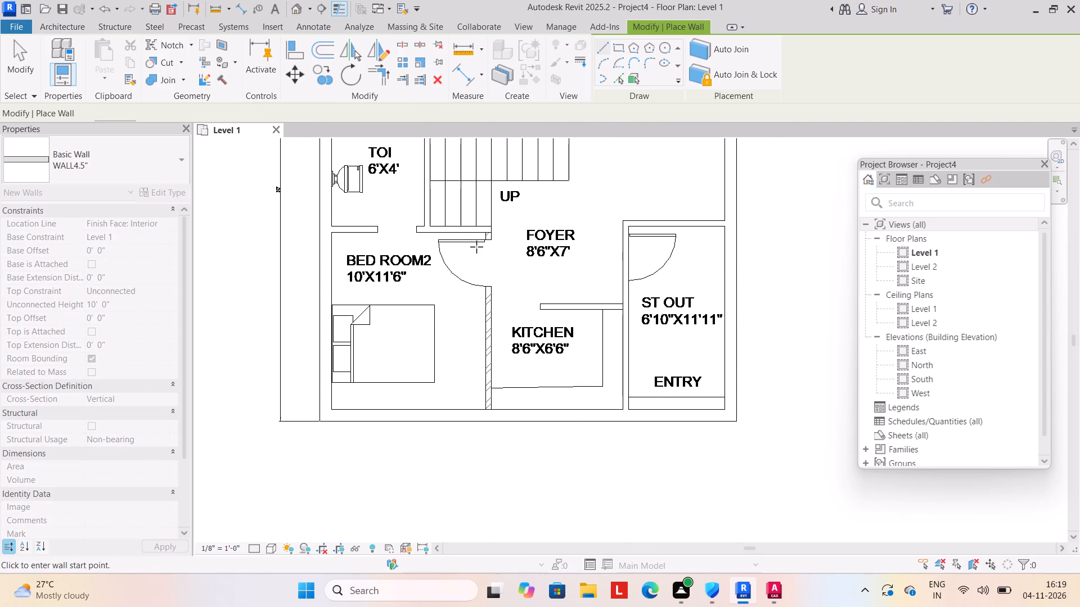
Draw a WALL4.5" partition about 11'-5" long from the staircase wall between BED ROOM2 and KITCHEN to the exterior wall.
{"action": "scroll", "coordinate": [480, 215], "scroll_direction": "up", "scroll_amount": 4}
{"action": "left_click_drag", "start_coordinate": [490, 247], "coordinate": [490, 256]}
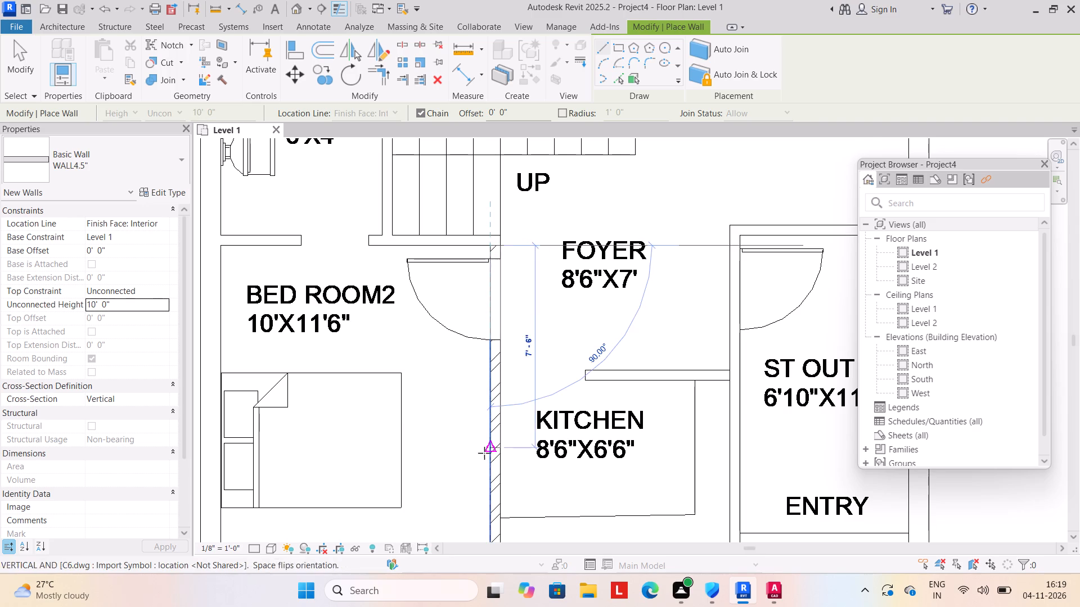
{"action": "scroll", "coordinate": [485, 470], "scroll_direction": "down", "scroll_amount": 1}
{"action": "middle_click_drag", "start_coordinate": [485, 470], "coordinate": [490, 295]}
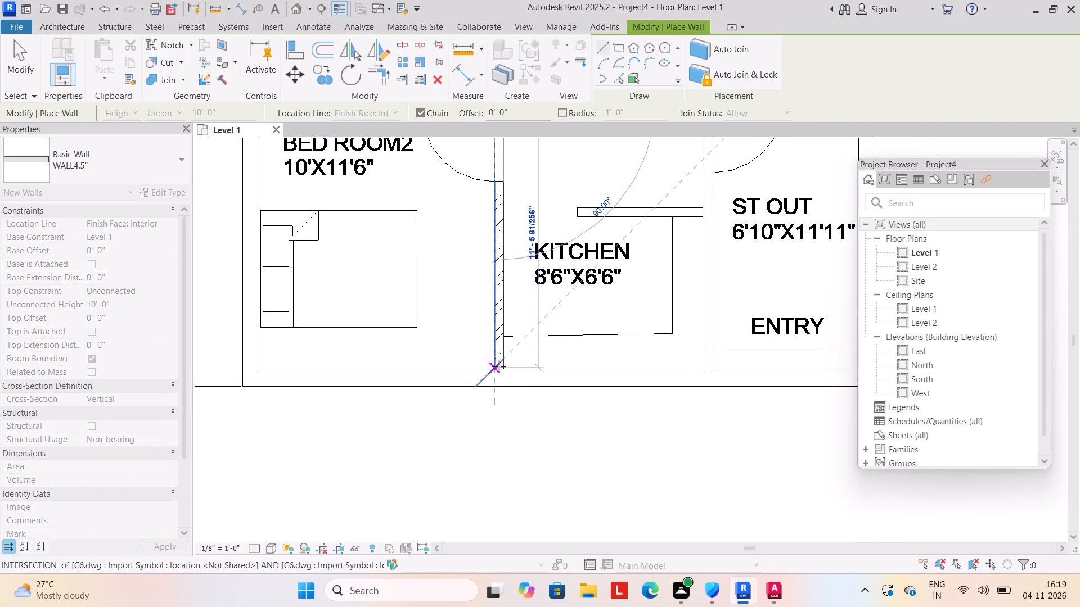
{"action": "left_click", "coordinate": [499, 366]}
{"action": "key", "text": "Escape"}
{"action": "scroll", "coordinate": [469, 361], "scroll_direction": "down", "scroll_amount": 7}
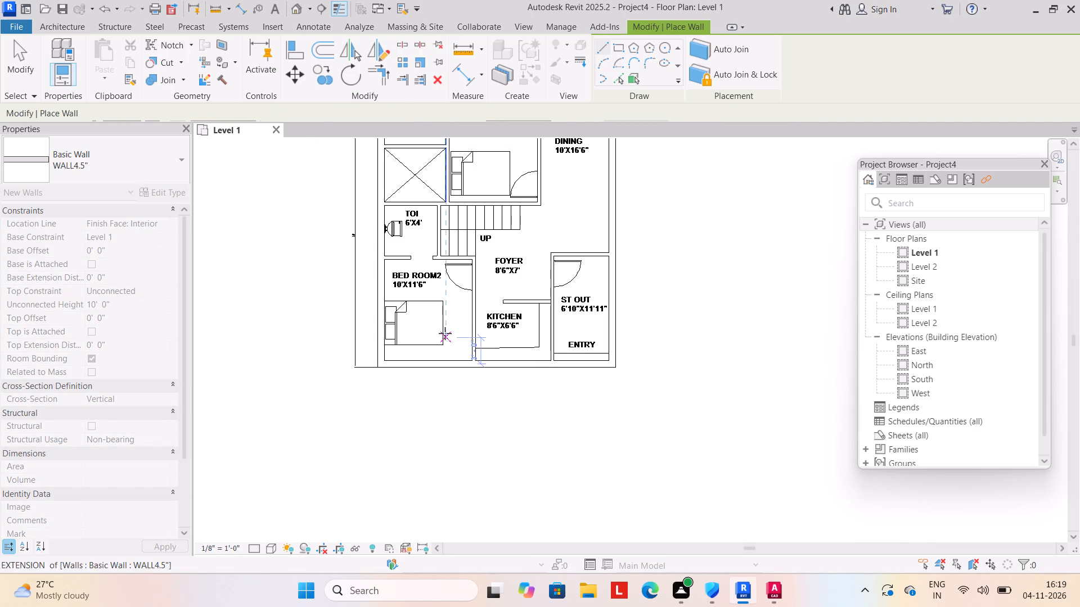
{"action": "middle_click_drag", "start_coordinate": [445, 333], "coordinate": [455, 357]}
{"action": "key", "text": "Escape"}
{"action": "middle_click_drag", "start_coordinate": [330, 279], "coordinate": [348, 320]}
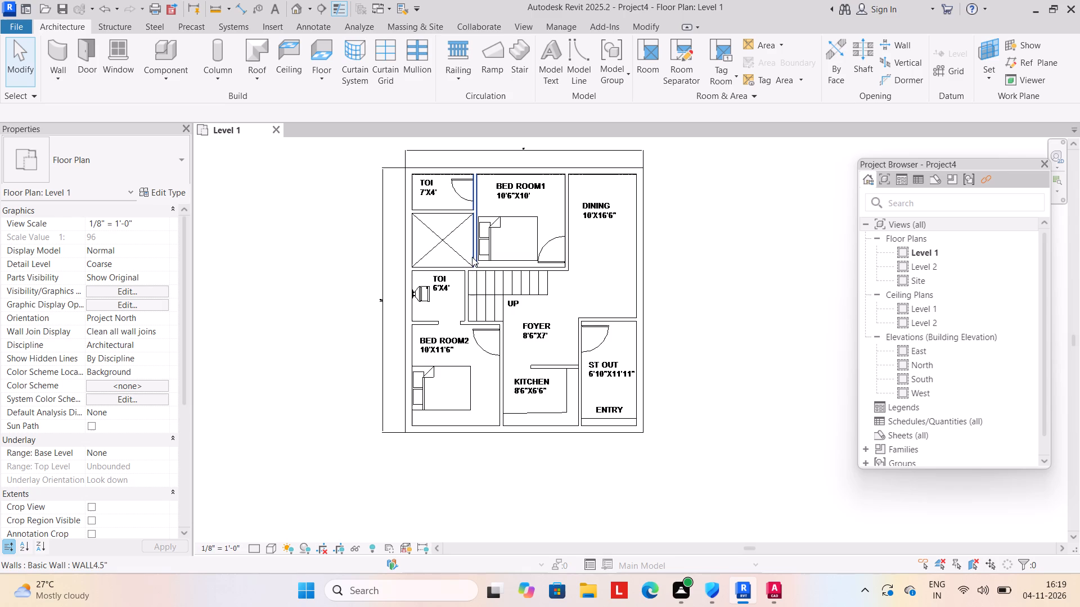
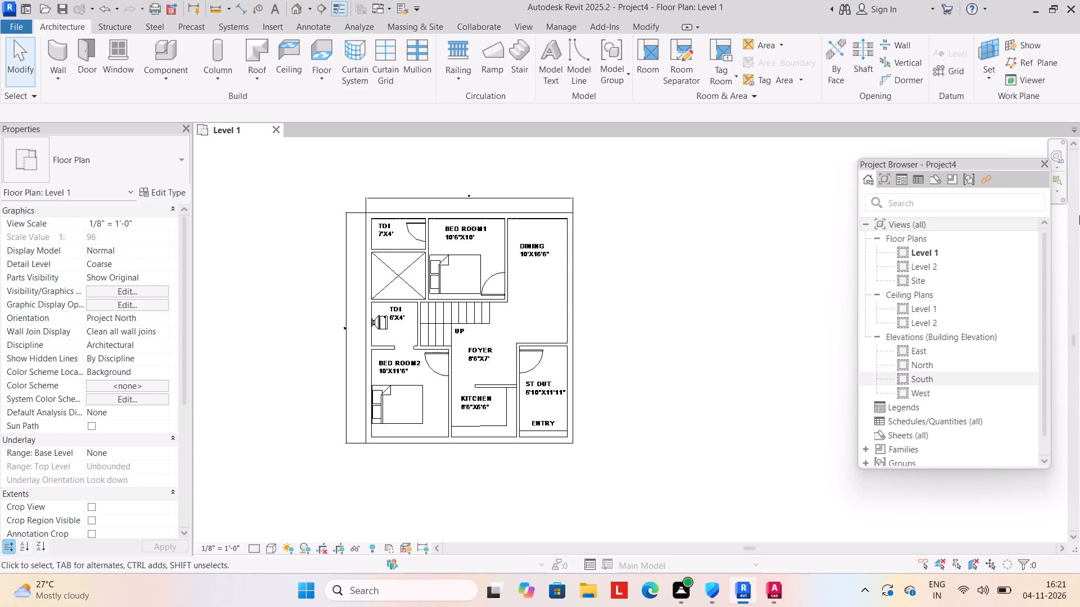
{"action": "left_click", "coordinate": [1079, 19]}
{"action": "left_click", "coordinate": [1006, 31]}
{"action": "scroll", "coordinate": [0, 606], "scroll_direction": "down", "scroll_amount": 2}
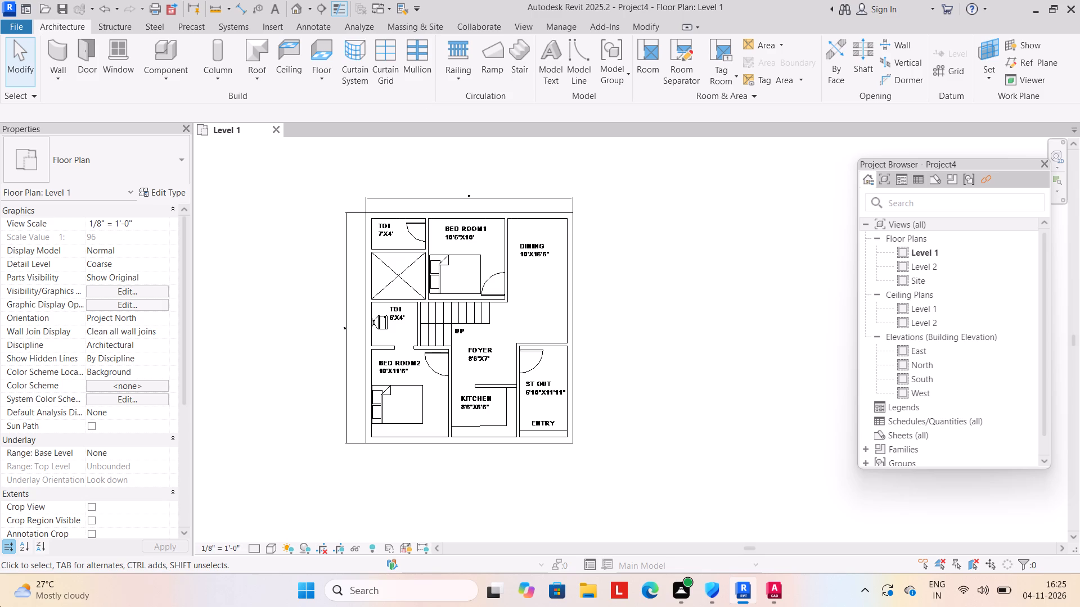
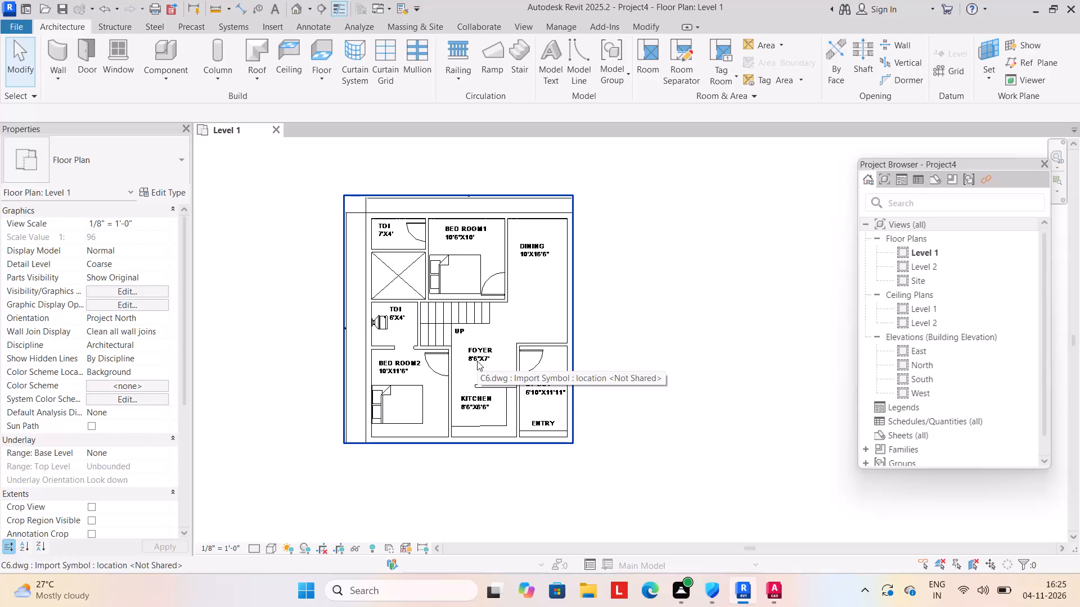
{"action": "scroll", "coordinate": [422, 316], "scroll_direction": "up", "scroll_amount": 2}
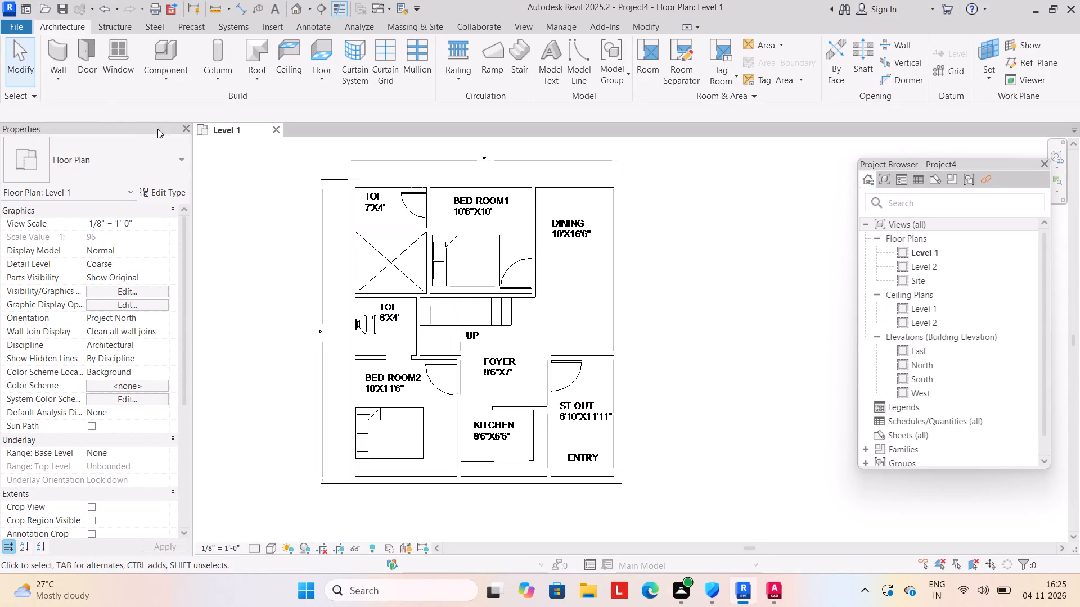
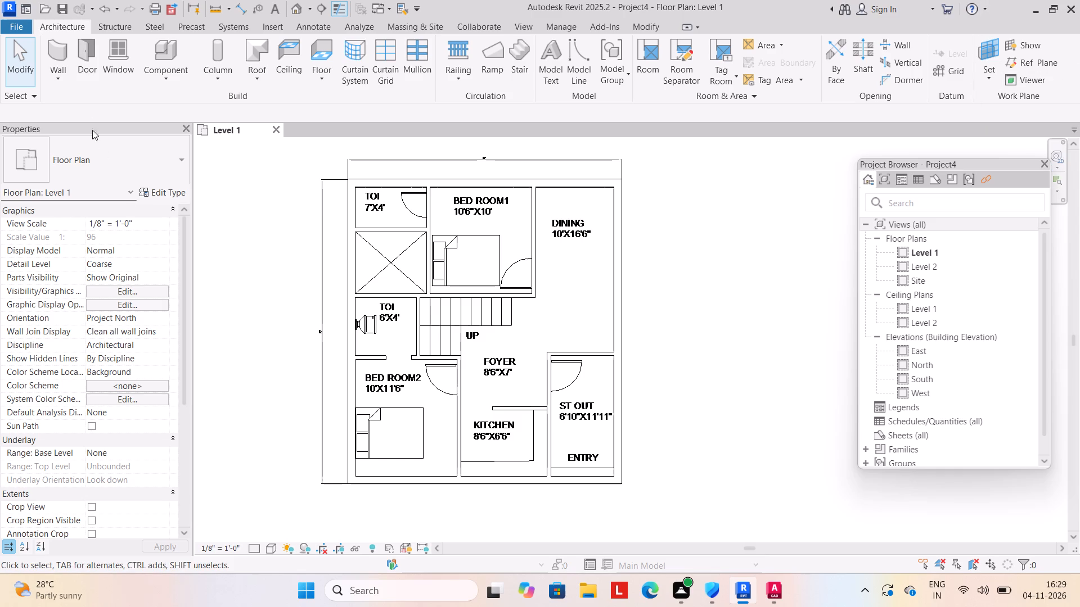
Place a Single-Flush 30" x 80" door in the wall between the 7'X4' toilet and Bed Room 1.
{"action": "left_click", "coordinate": [91, 60]}
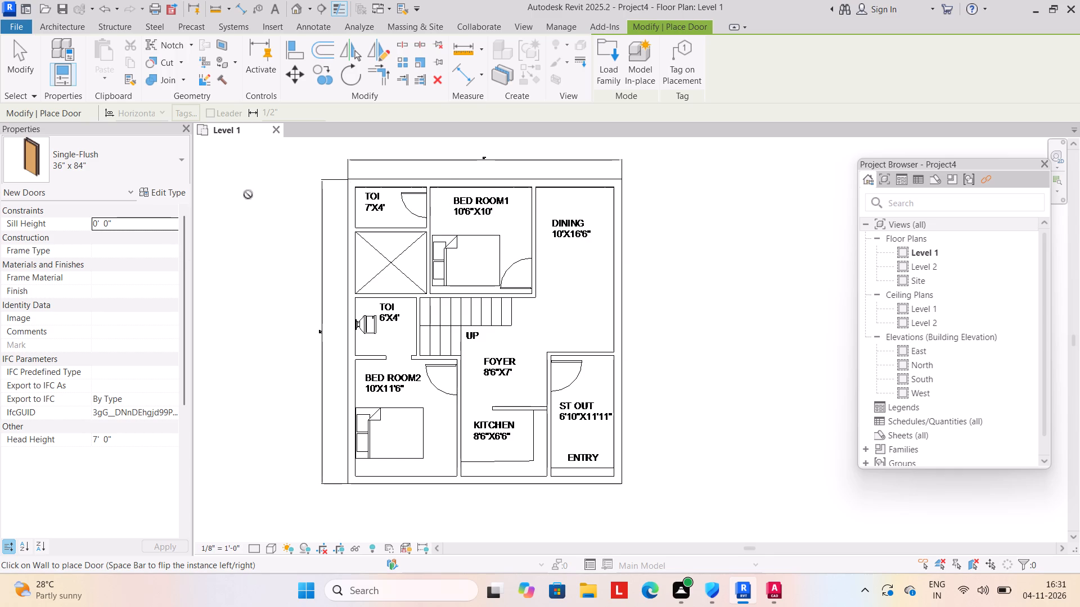
{"action": "left_click", "coordinate": [184, 162]}
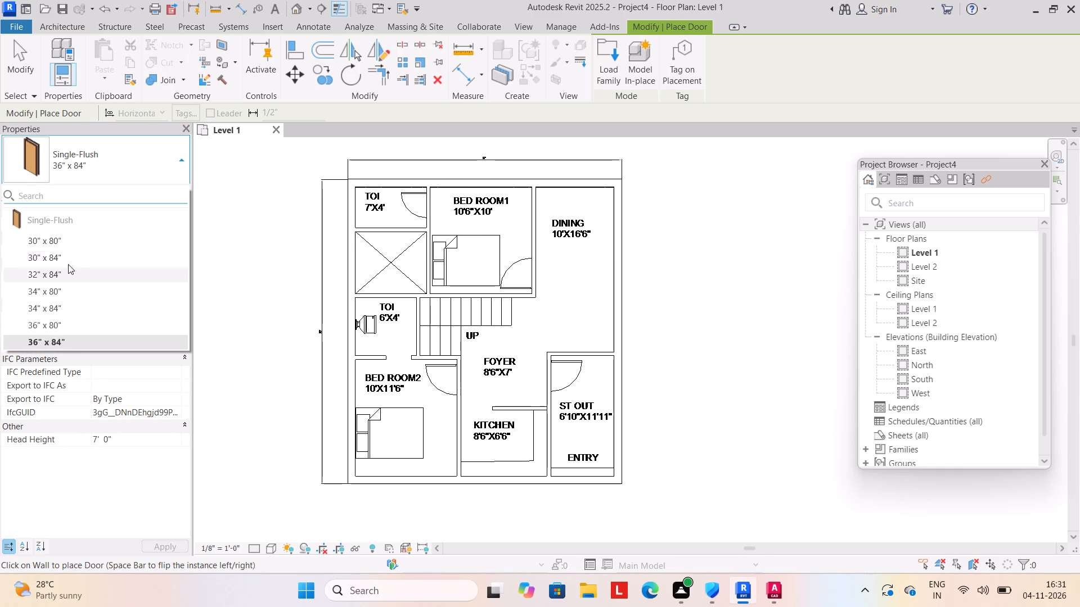
{"action": "left_click", "coordinate": [71, 242]}
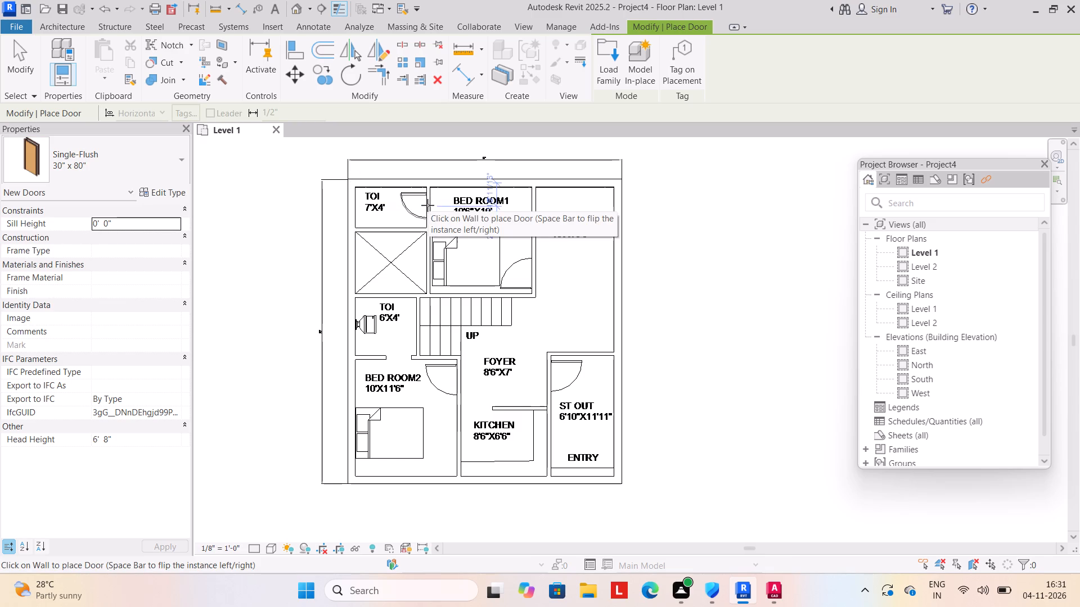
{"action": "left_click", "coordinate": [427, 205]}
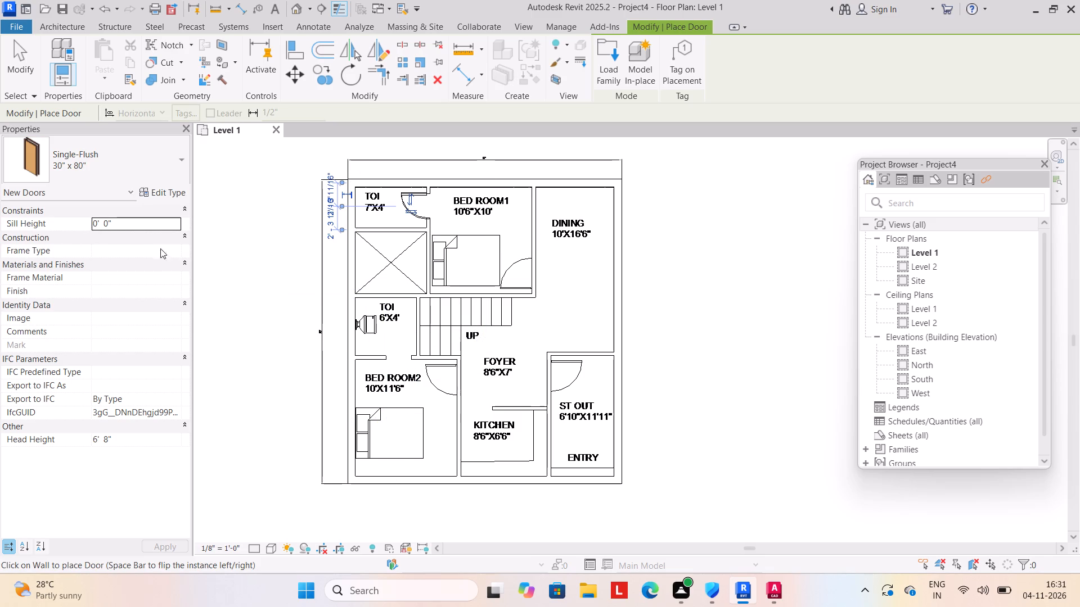
{"action": "left_click", "coordinate": [183, 159]}
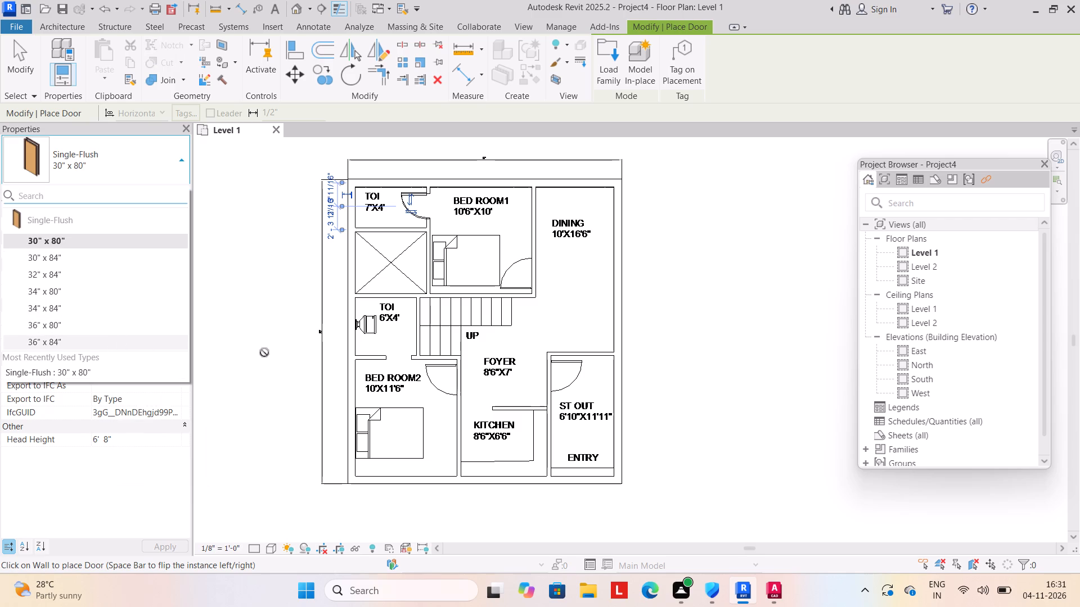
Draw a WALL4.5" segment about 2'-5" long across the opening between the 6'X4' toilet and Bed Room 2.
{"action": "left_click", "coordinate": [62, 22]}
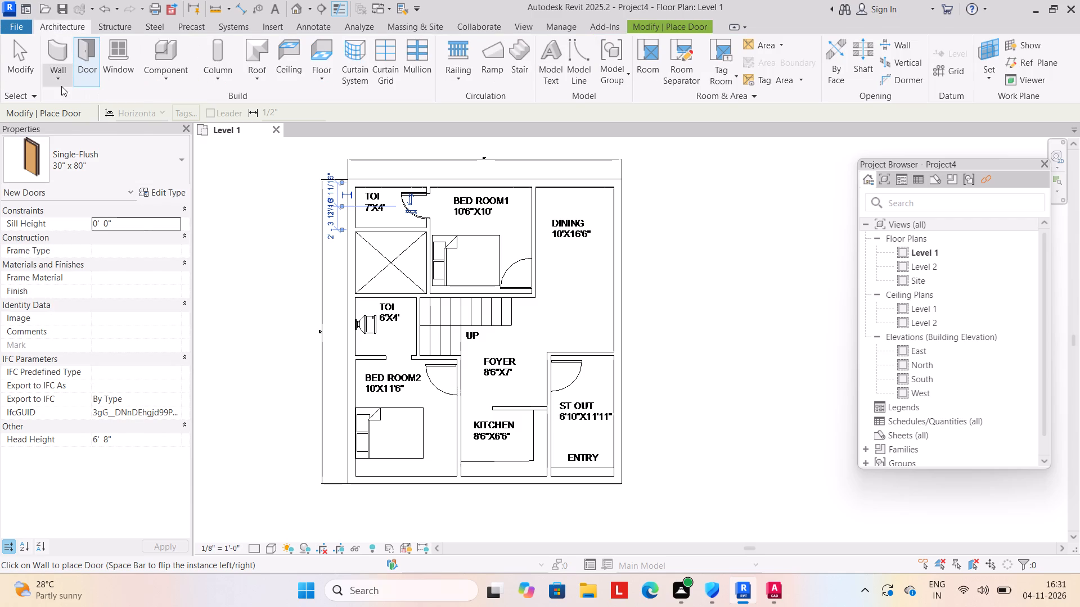
{"action": "left_click", "coordinate": [58, 80]}
{"action": "left_click", "coordinate": [80, 101]}
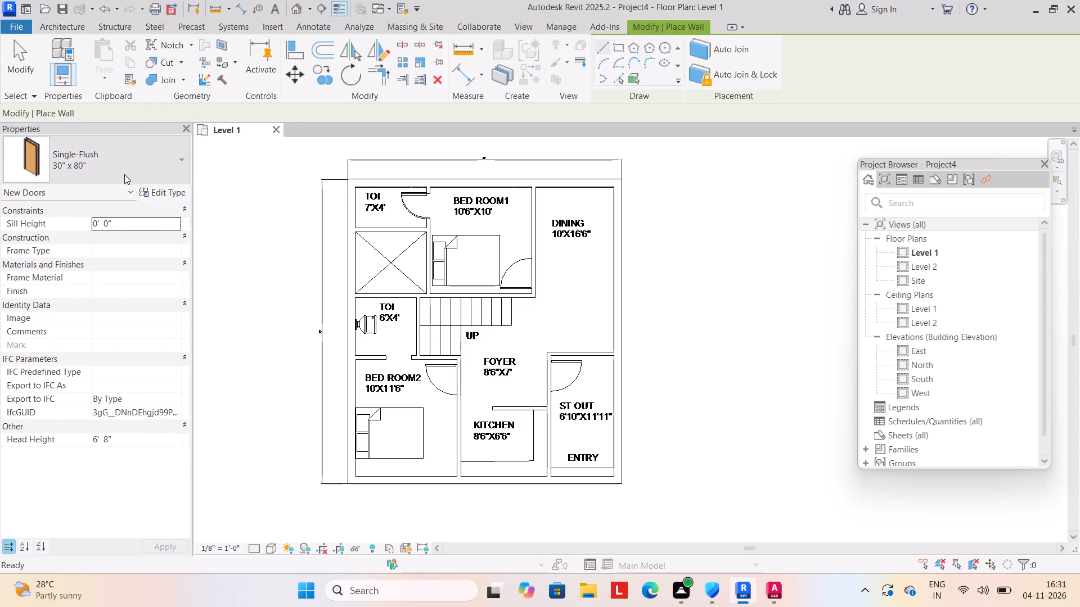
{"action": "scroll", "coordinate": [423, 342], "scroll_direction": "up", "scroll_amount": 5}
{"action": "scroll", "coordinate": [385, 390], "scroll_direction": "up", "scroll_amount": 2}
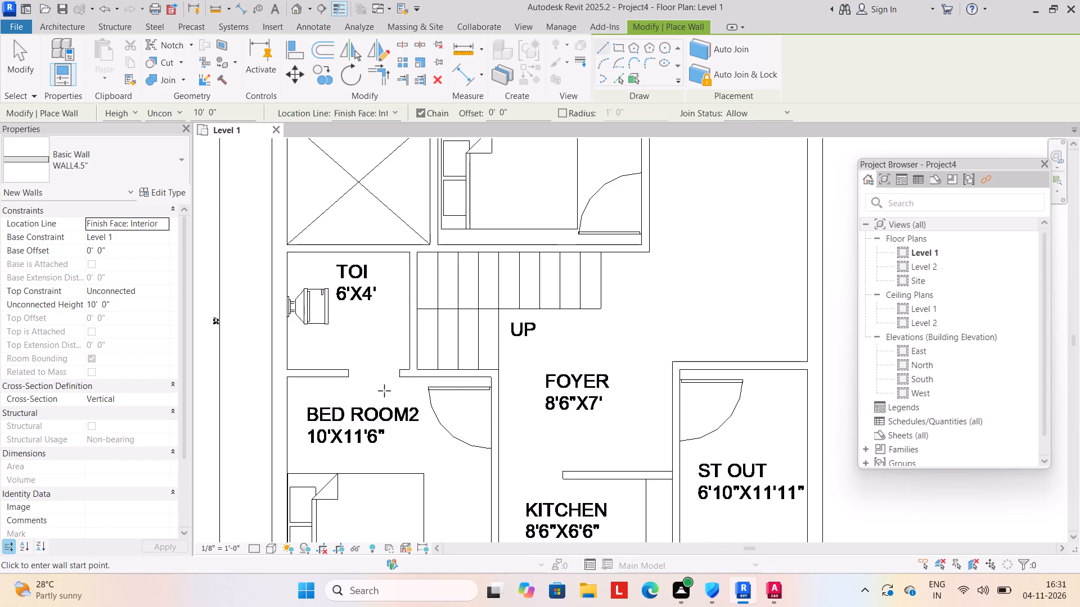
{"action": "scroll", "coordinate": [384, 391], "scroll_direction": "up", "scroll_amount": 3}
{"action": "left_click", "coordinate": [311, 364]}
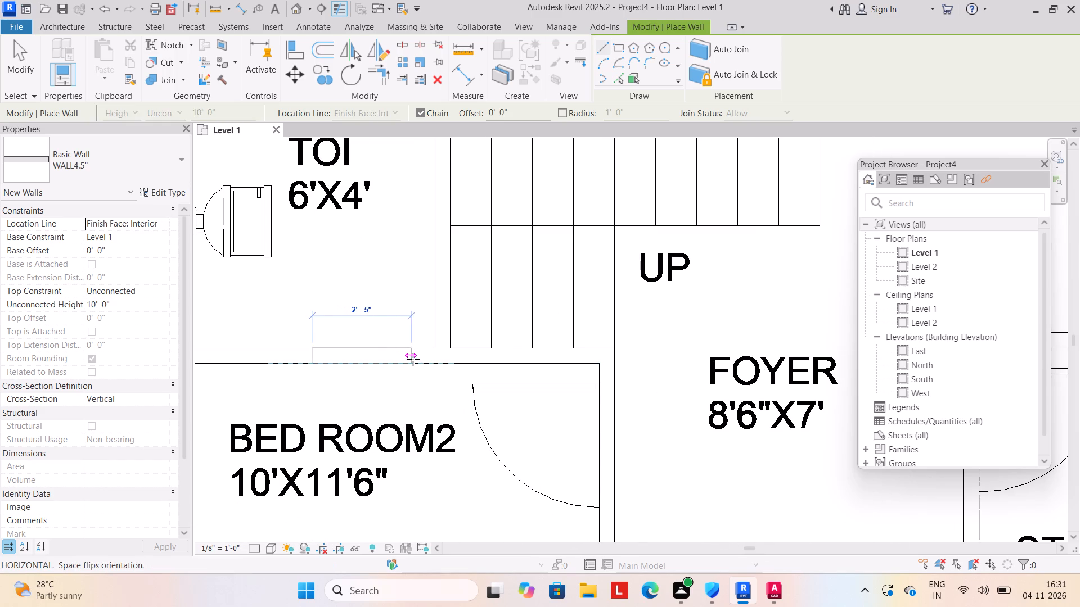
{"action": "left_click", "coordinate": [413, 359]}
{"action": "key", "text": "Escape"}
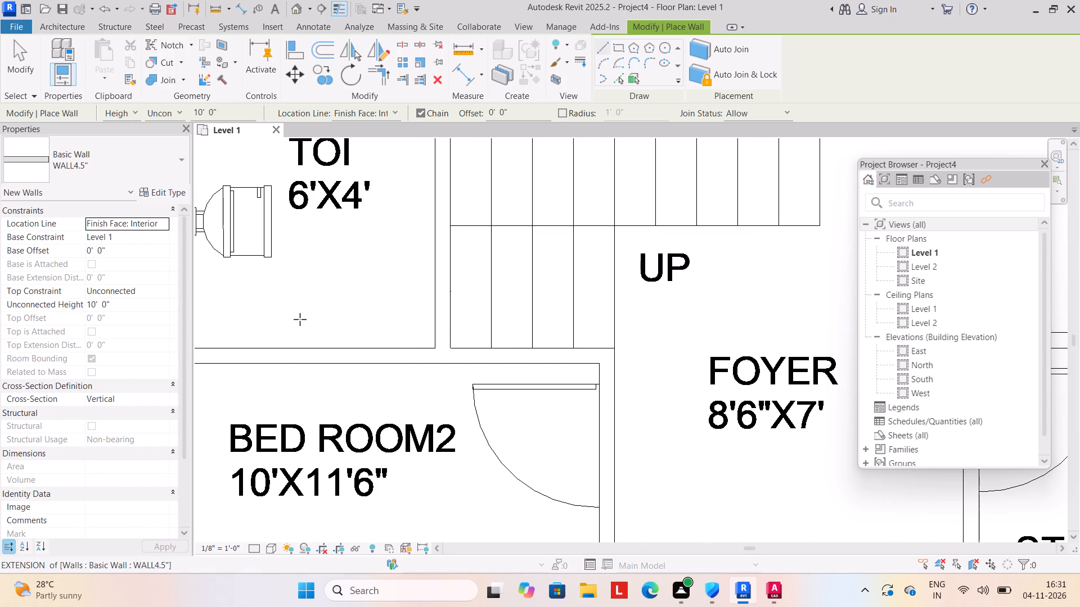
{"action": "key", "text": "Escape"}
Place a Single-Flush 36" x 84" door in the wall between Bed Room 1 and Dining, matching the plan's swing.
{"action": "scroll", "coordinate": [294, 328], "scroll_direction": "down", "scroll_amount": 6}
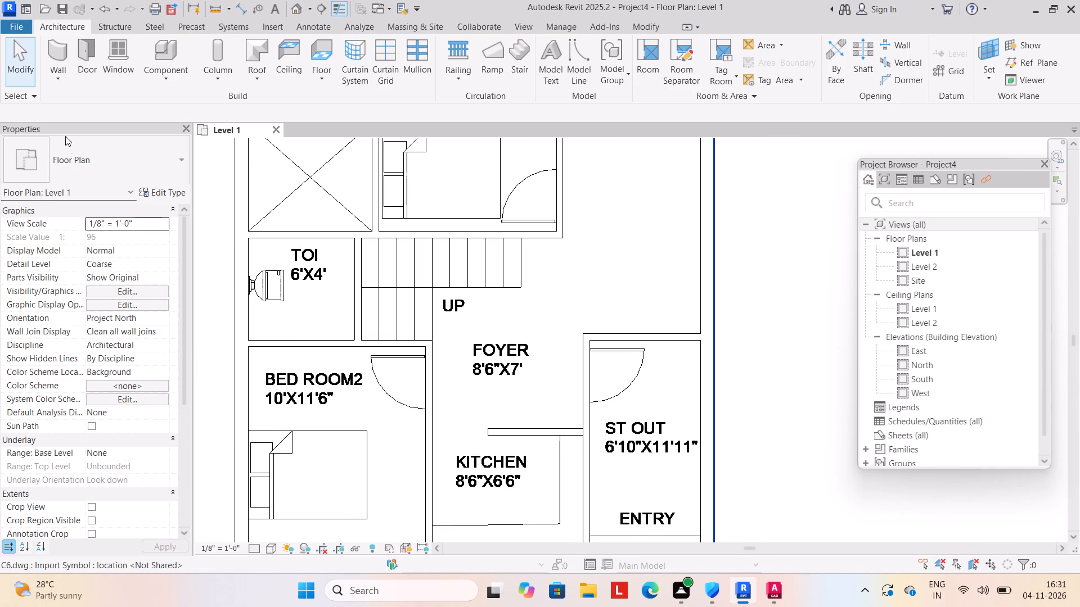
{"action": "left_click", "coordinate": [56, 84]}
{"action": "left_click", "coordinate": [91, 48]}
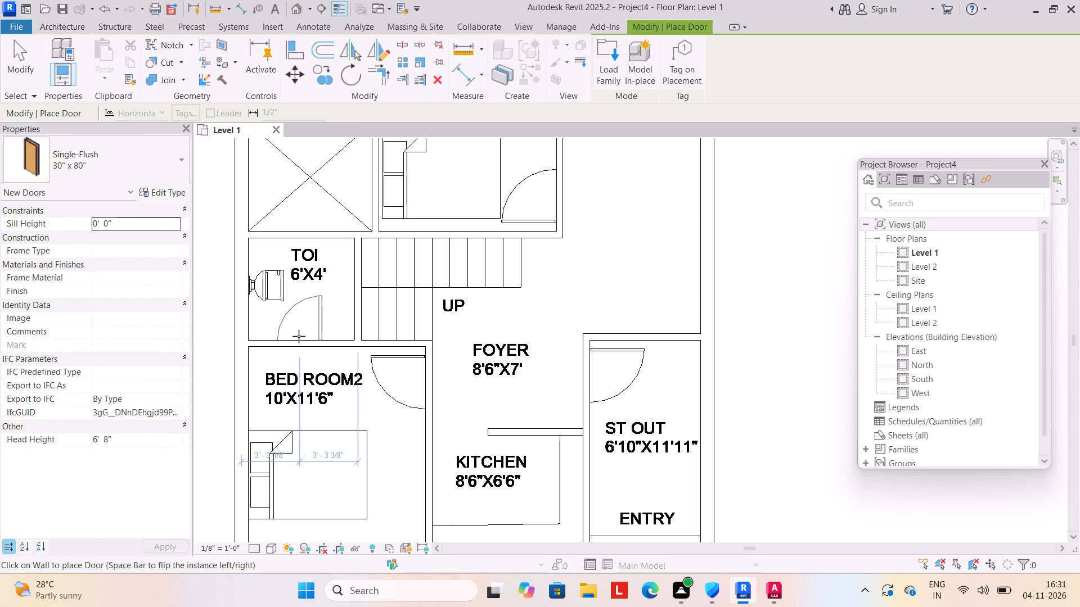
{"action": "key", "text": "space"}
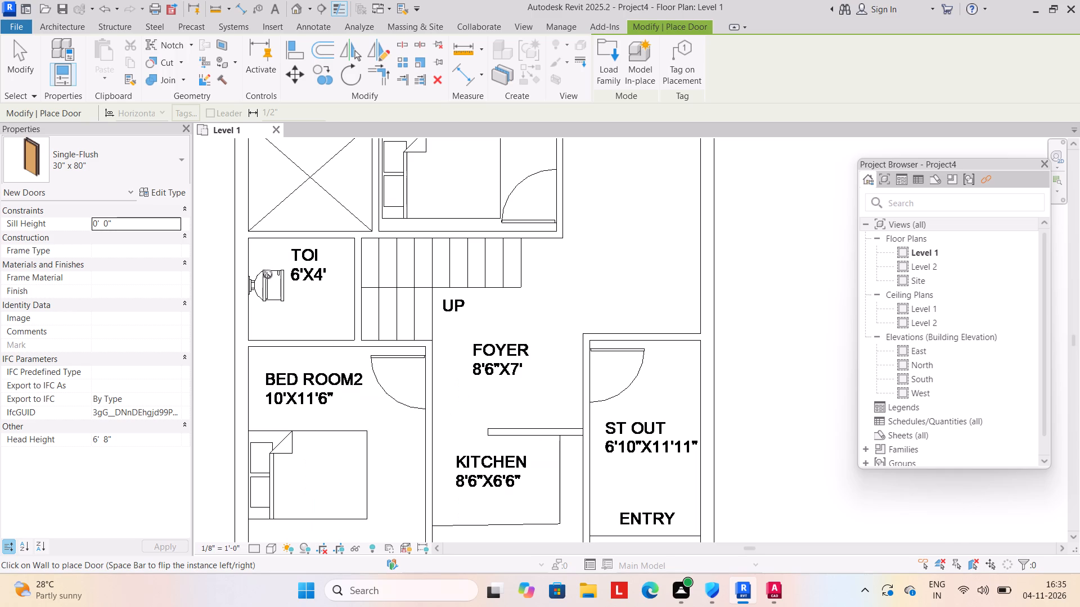
{"action": "scroll", "coordinate": [394, 346], "scroll_direction": "down", "scroll_amount": 2}
{"action": "middle_click_drag", "start_coordinate": [395, 355], "coordinate": [399, 370]}
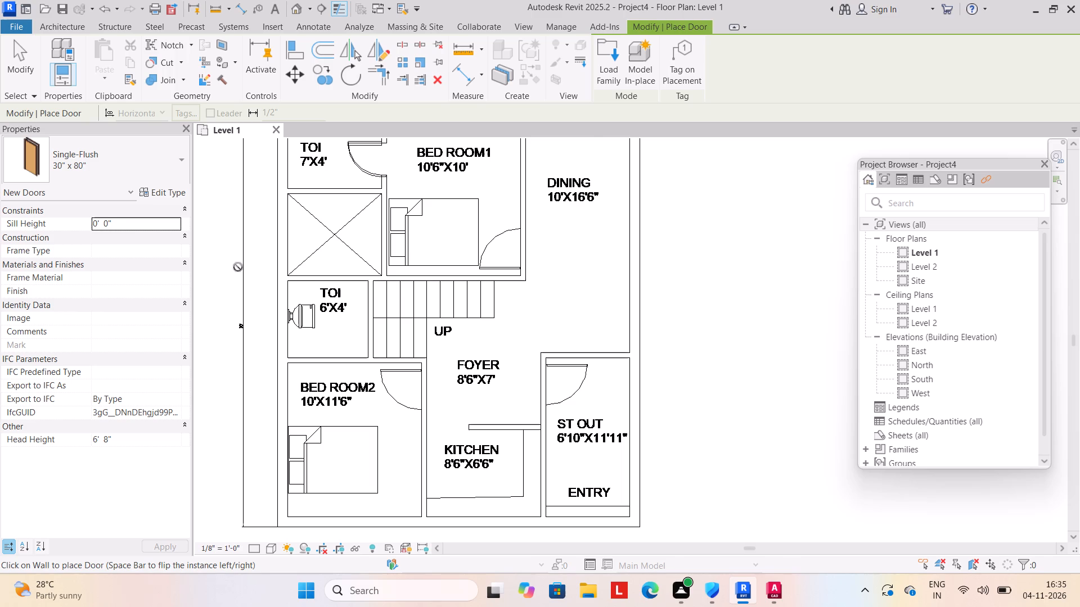
{"action": "scroll", "coordinate": [238, 267], "scroll_direction": "down", "scroll_amount": 1}
{"action": "left_click", "coordinate": [181, 157]}
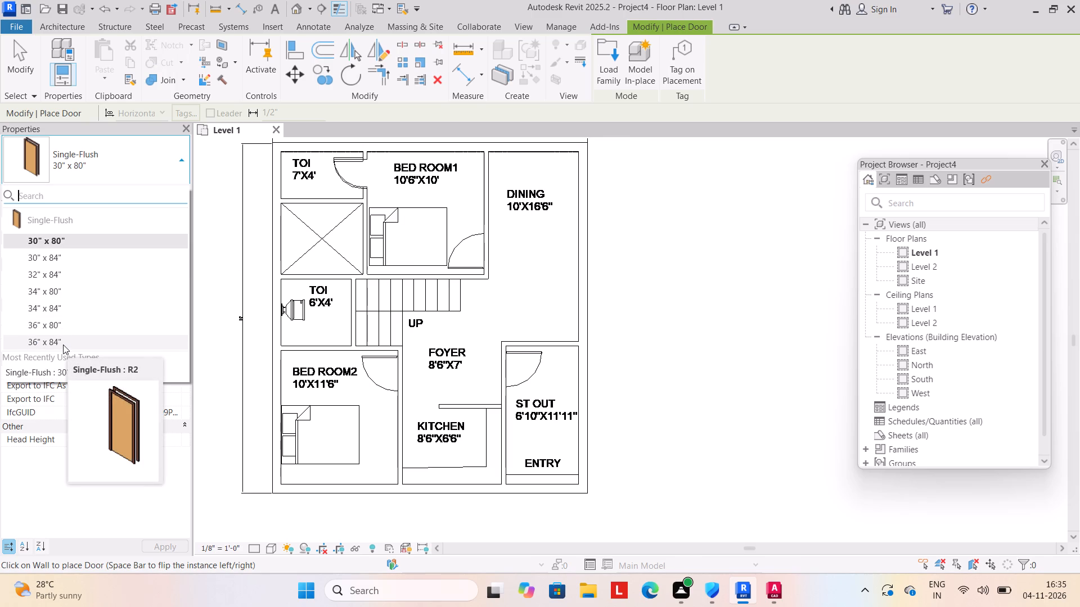
{"action": "left_click", "coordinate": [85, 235]}
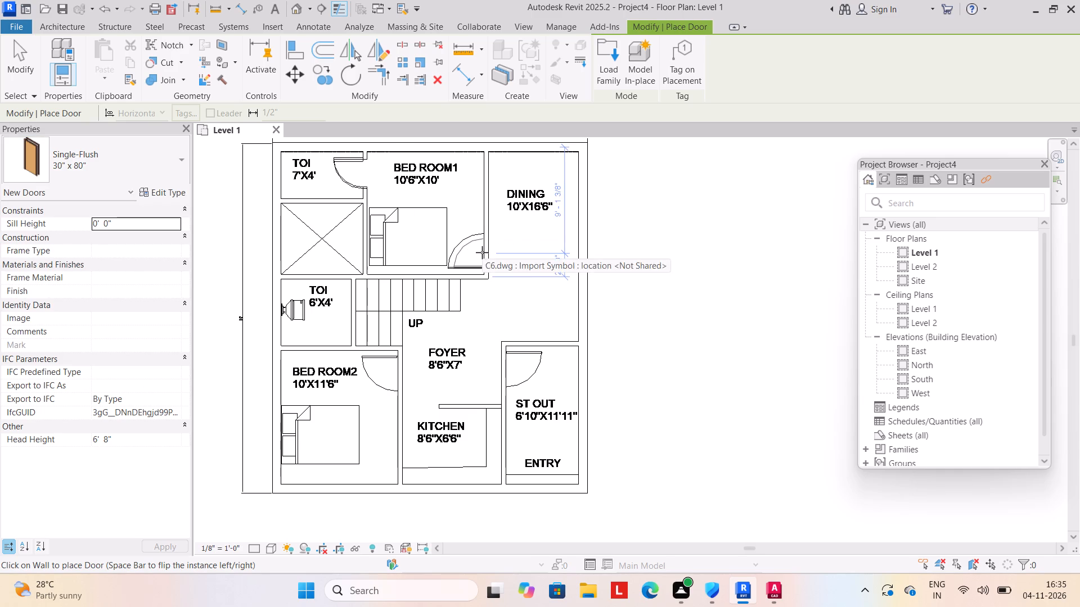
{"action": "left_click", "coordinate": [178, 155]}
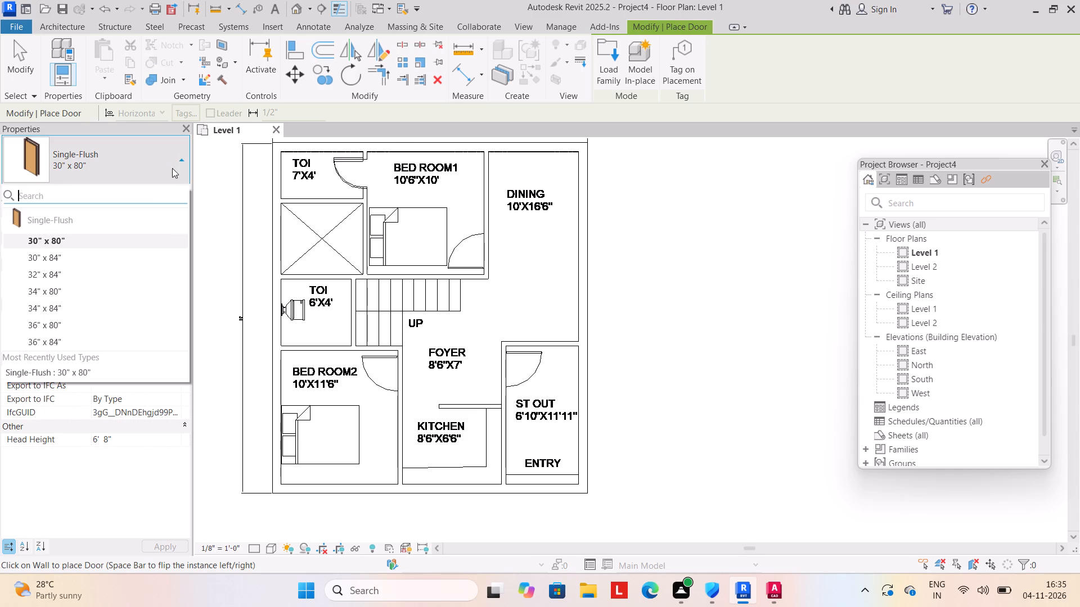
{"action": "left_click", "coordinate": [57, 345]}
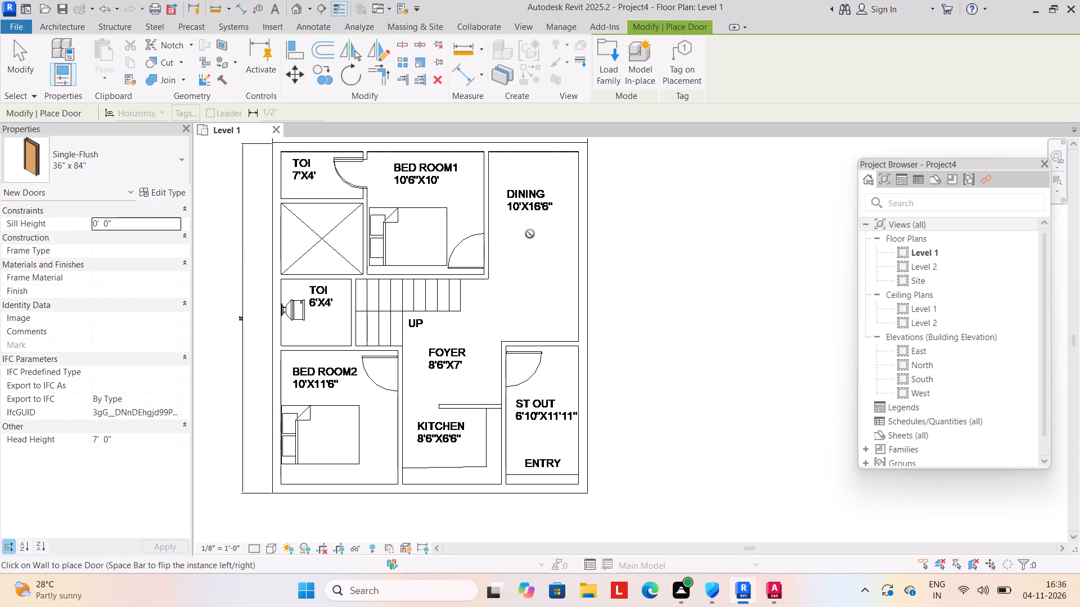
{"action": "key", "text": "space"}
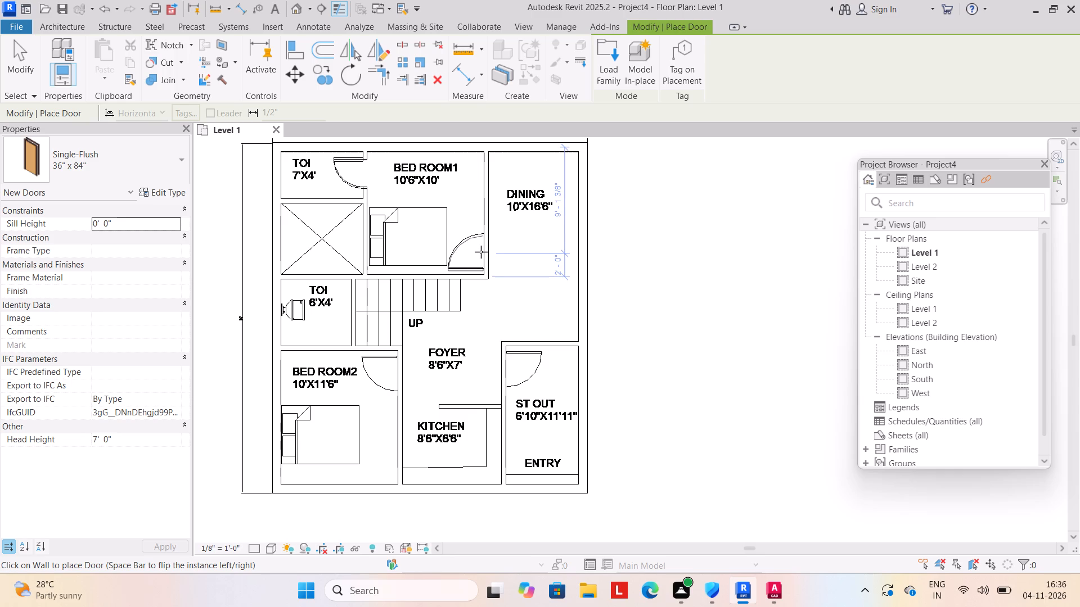
{"action": "left_click", "coordinate": [481, 252]}
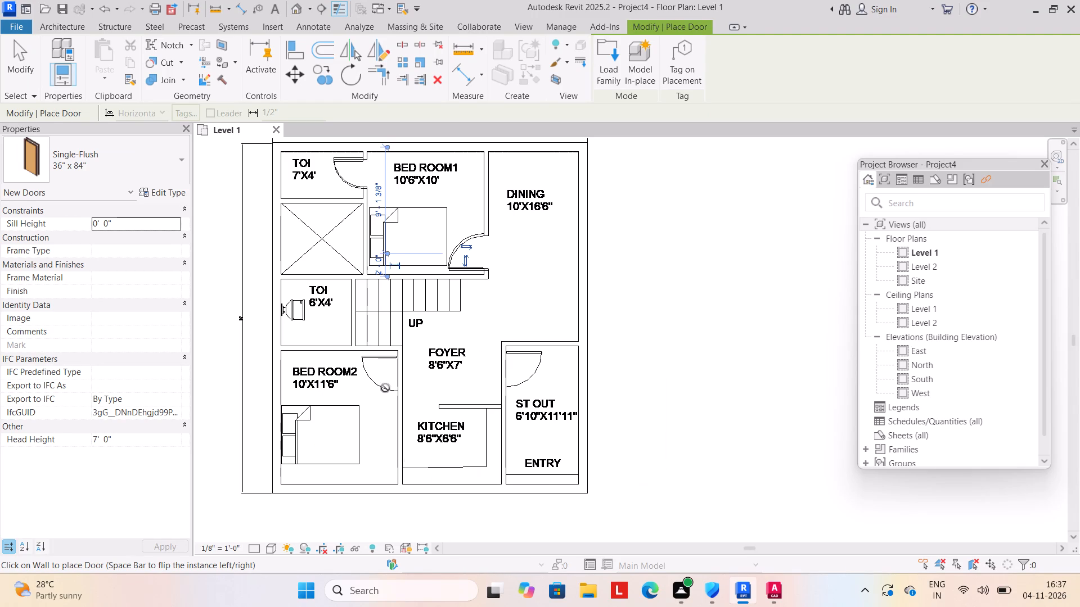
Place 36" x 84" doors at Bed Room 2 and ST OUT on the foyer side, matching the plan's door swings.
{"action": "key", "text": "space"}
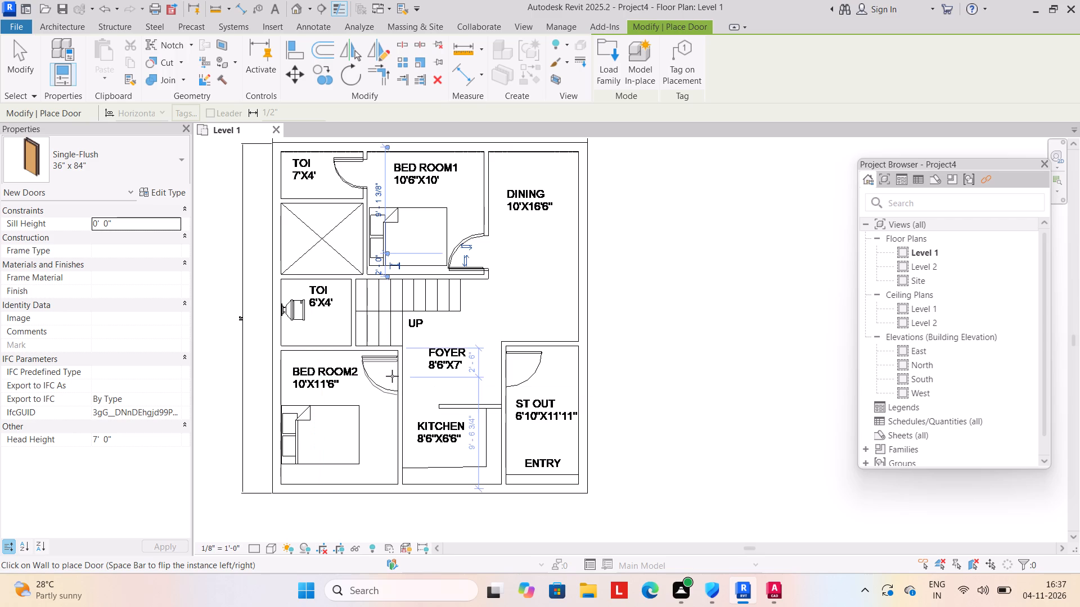
{"action": "left_click", "coordinate": [392, 375]}
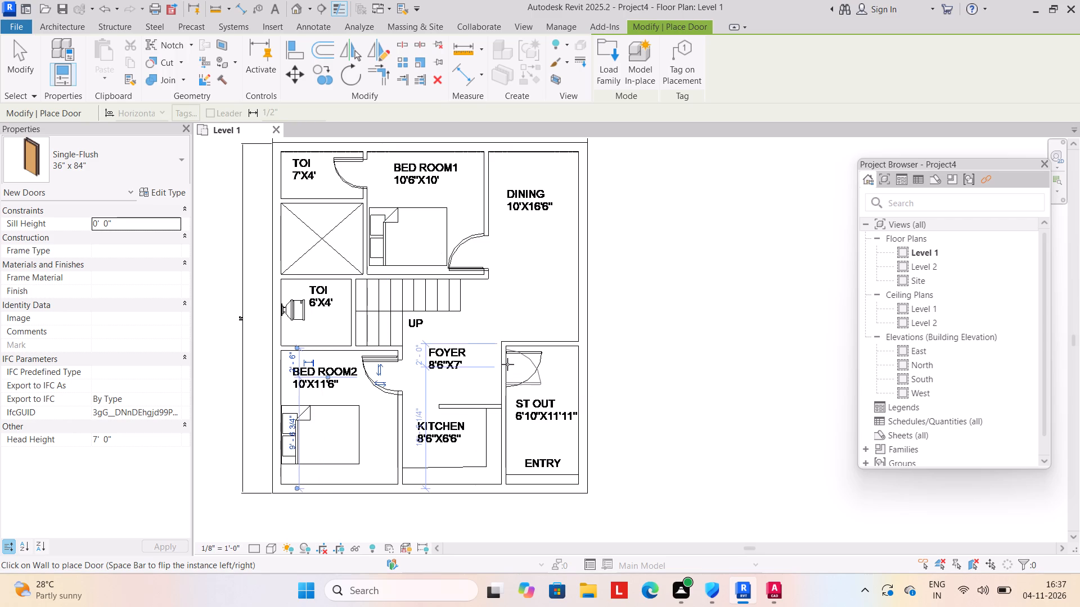
{"action": "key", "text": "space"}
{"action": "left_click", "coordinate": [507, 364]}
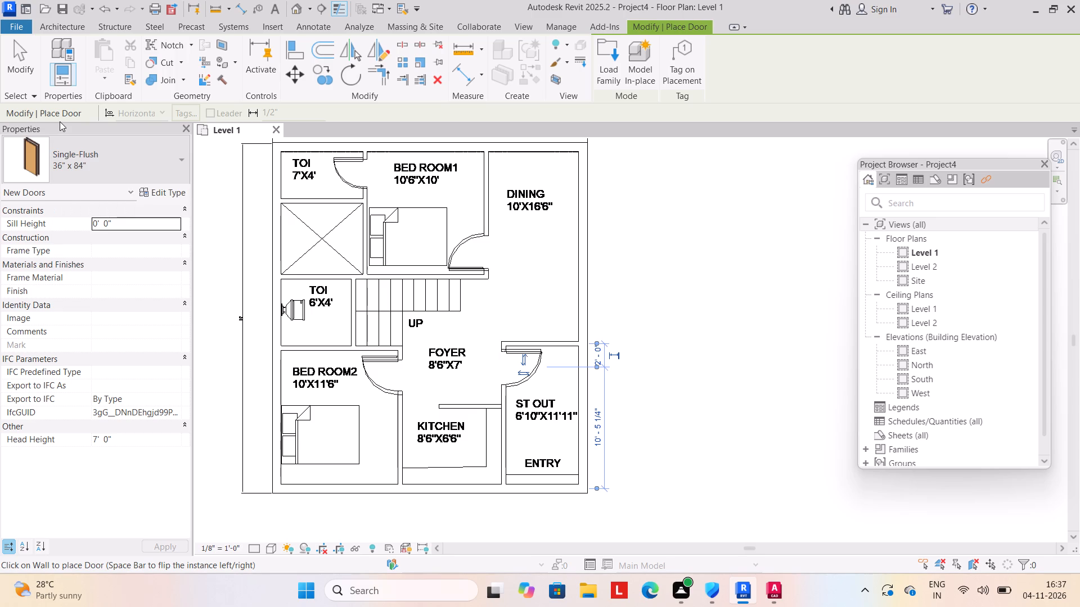
Place a Single-Flush 30" x 80" door in the wall between the 6'X4' toilet and Bed Room 2, swinging into the toilet.
{"action": "left_click", "coordinate": [67, 22]}
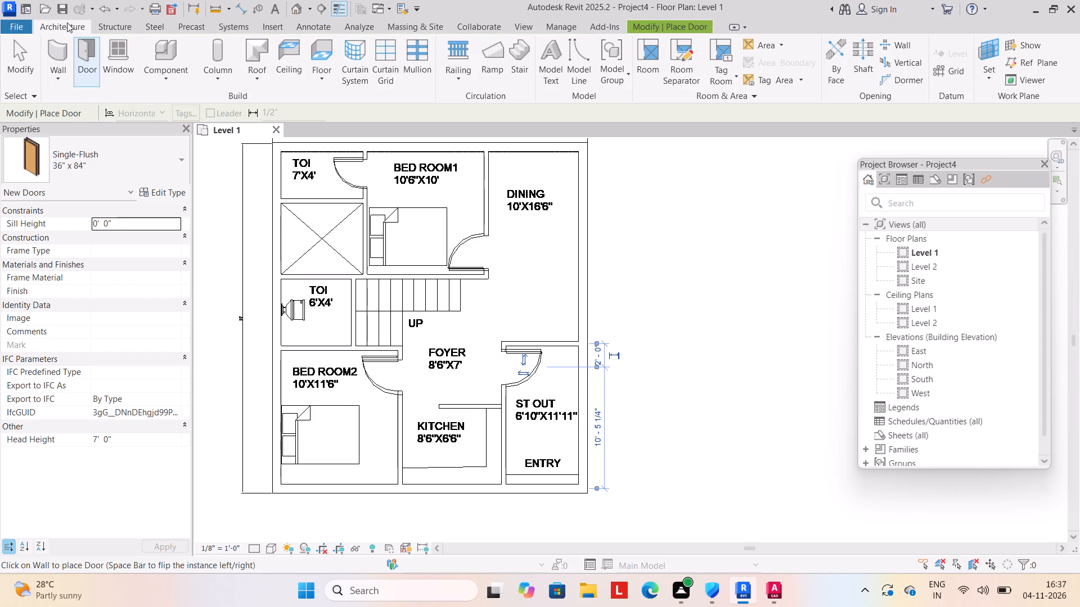
{"action": "left_click", "coordinate": [84, 57]}
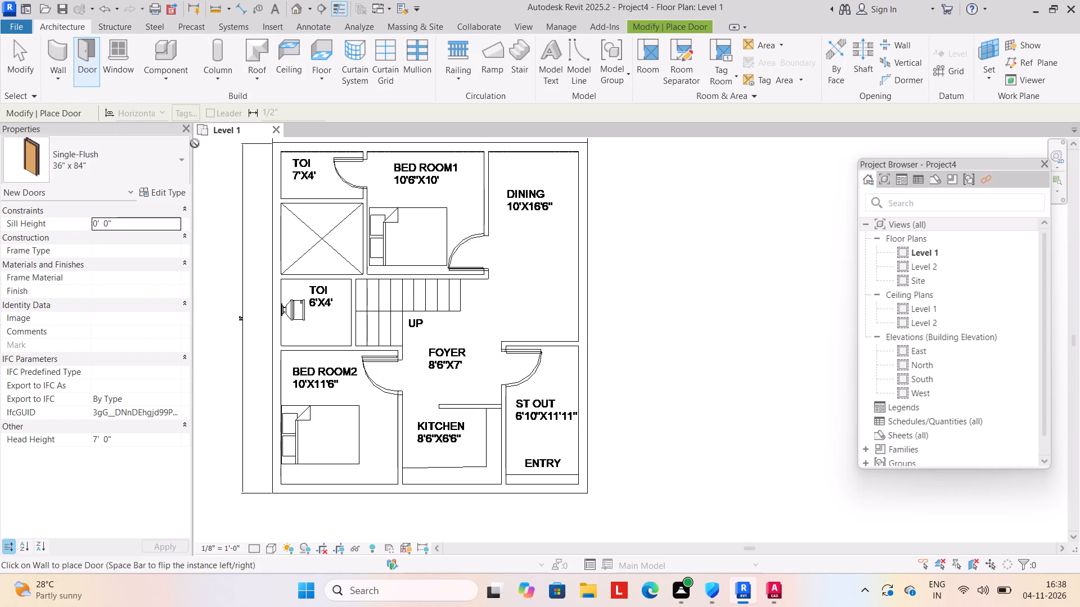
{"action": "left_click", "coordinate": [188, 157]}
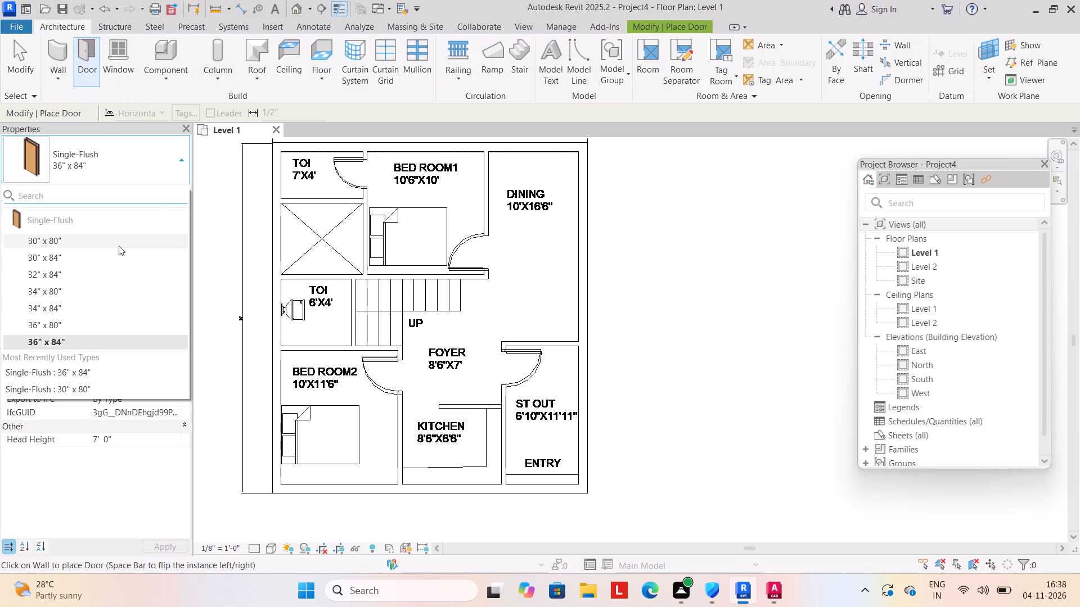
{"action": "left_click", "coordinate": [119, 246]}
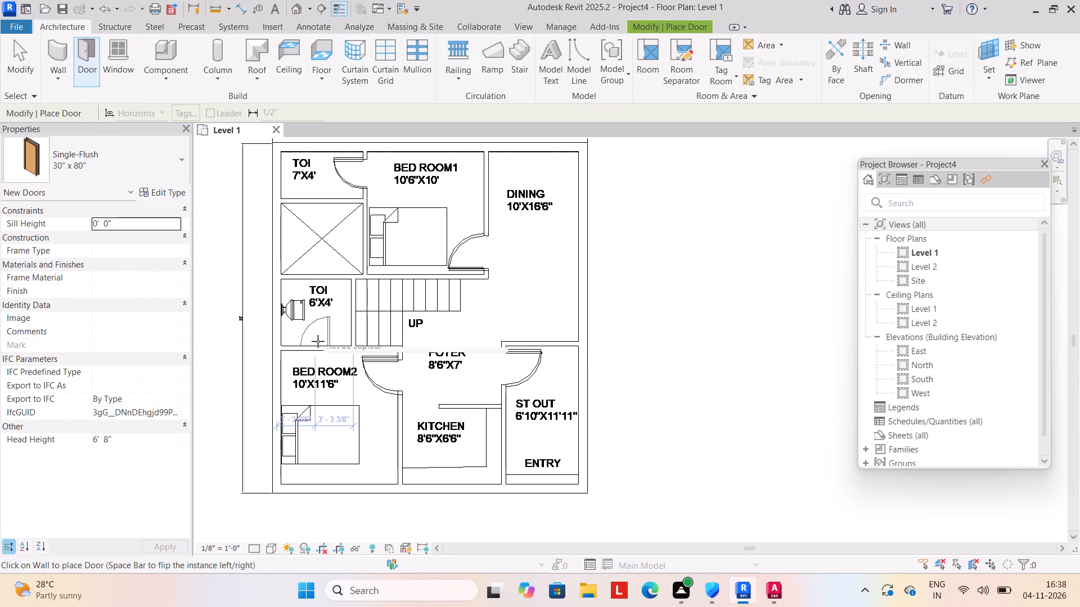
{"action": "key", "text": "space"}
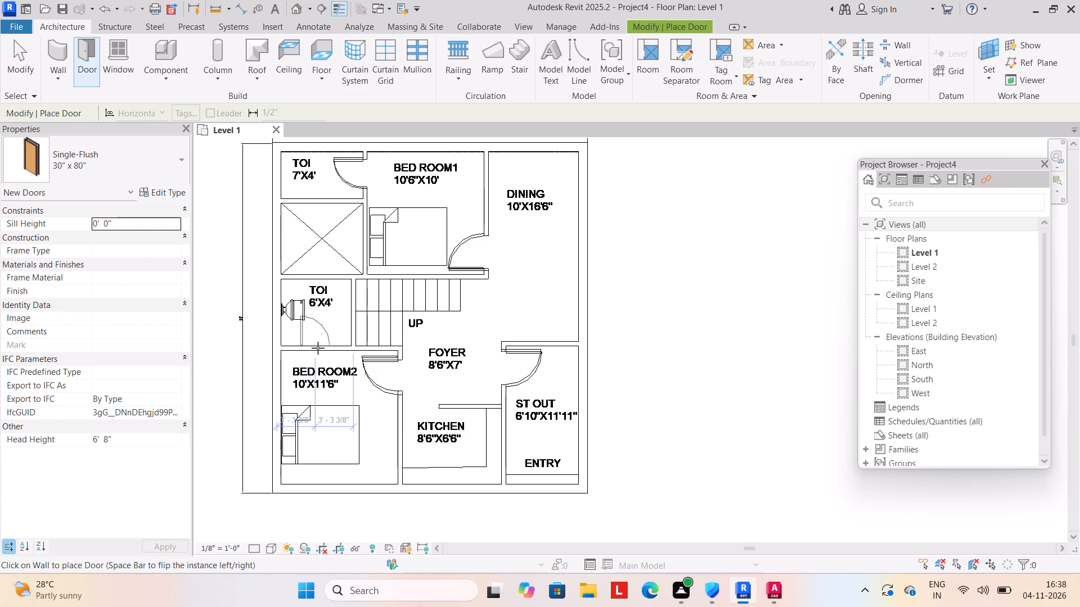
{"action": "left_click", "coordinate": [324, 348]}
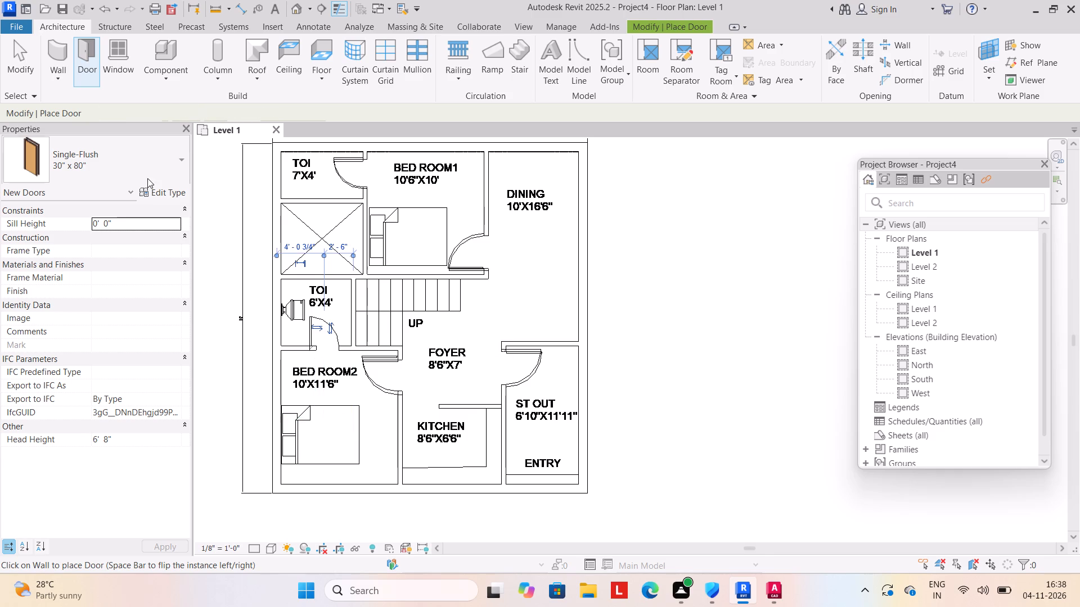
{"action": "left_click", "coordinate": [17, 51]}
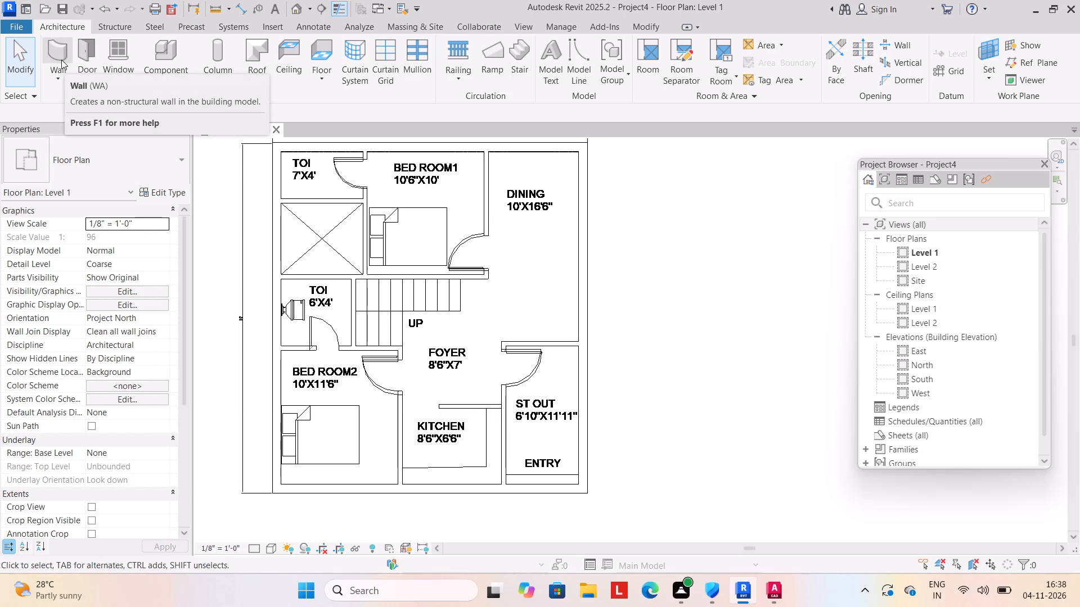
Create a U-shape winder stair from Level 1 to Level 2 over the plan's stair area, opening toward Dining.
{"action": "left_click", "coordinate": [514, 57]}
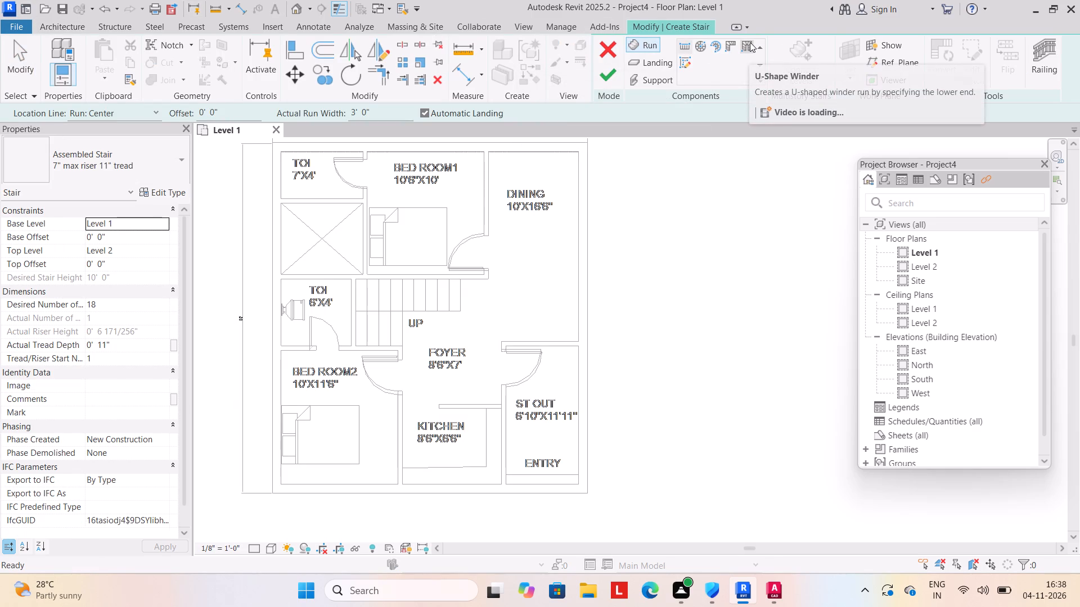
{"action": "left_click", "coordinate": [749, 42]}
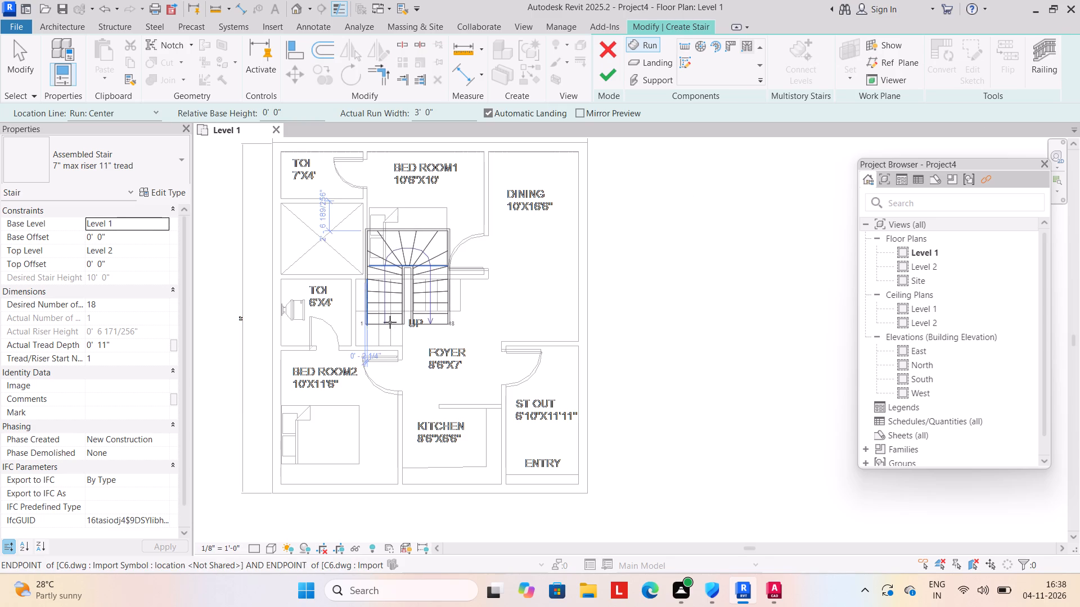
{"action": "key", "text": "space"}
{"action": "key", "text": "space"}
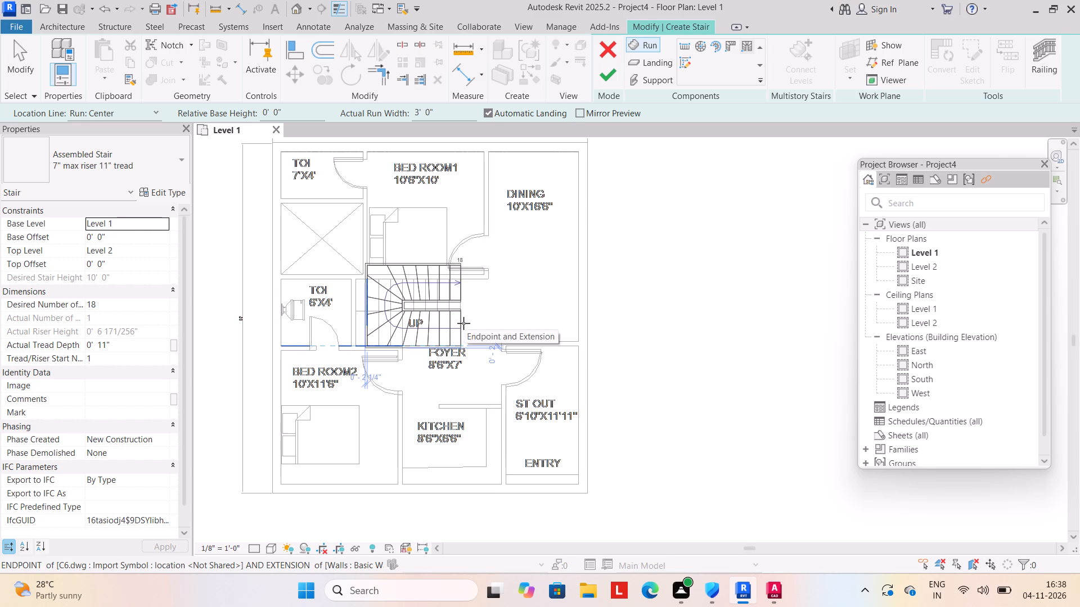
{"action": "left_click", "coordinate": [463, 330]}
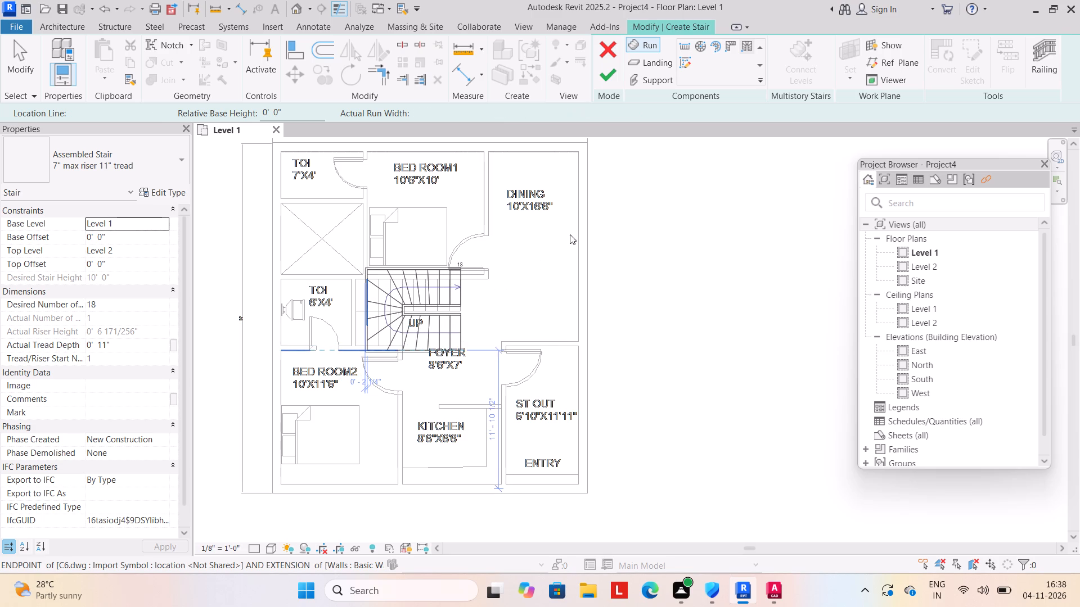
{"action": "left_click", "coordinate": [615, 75]}
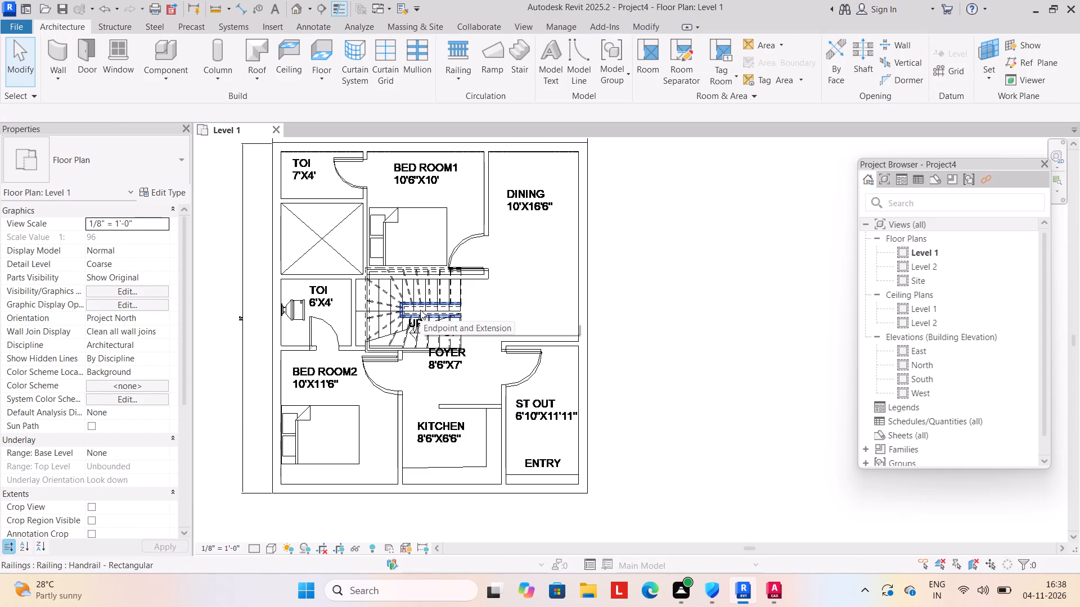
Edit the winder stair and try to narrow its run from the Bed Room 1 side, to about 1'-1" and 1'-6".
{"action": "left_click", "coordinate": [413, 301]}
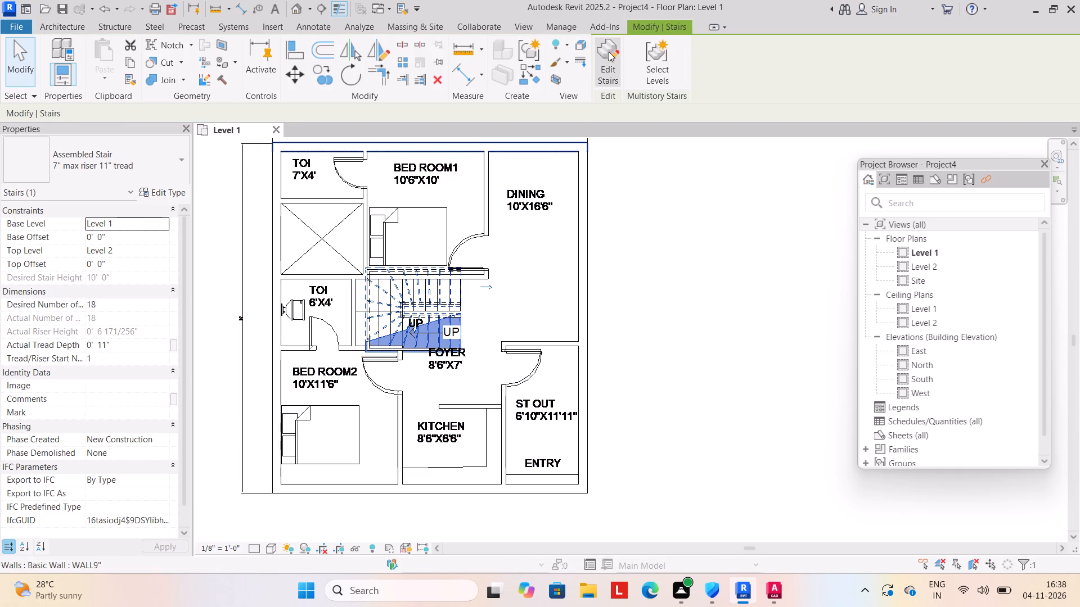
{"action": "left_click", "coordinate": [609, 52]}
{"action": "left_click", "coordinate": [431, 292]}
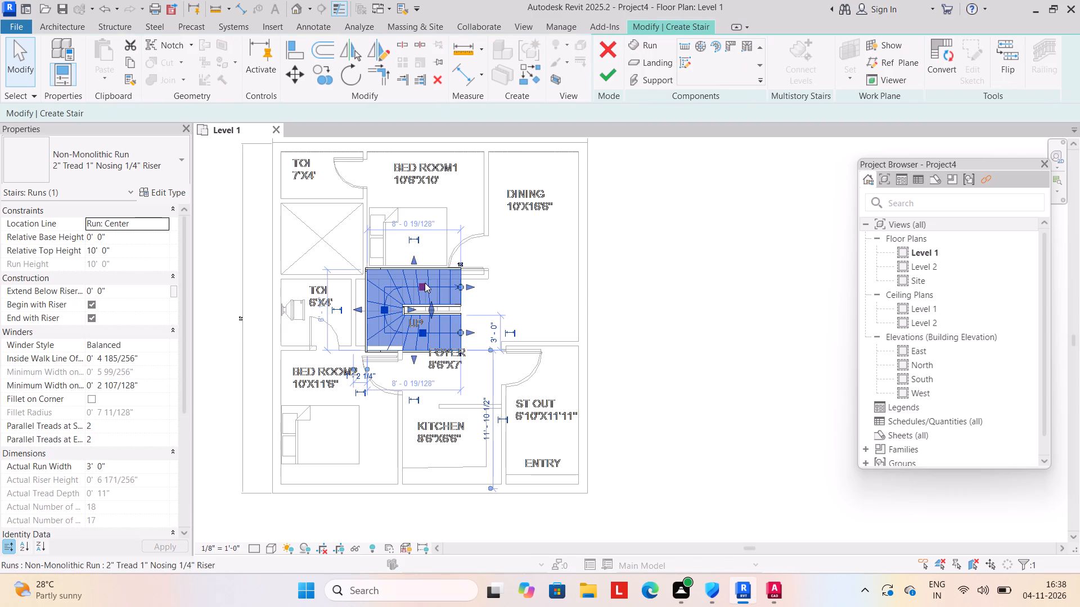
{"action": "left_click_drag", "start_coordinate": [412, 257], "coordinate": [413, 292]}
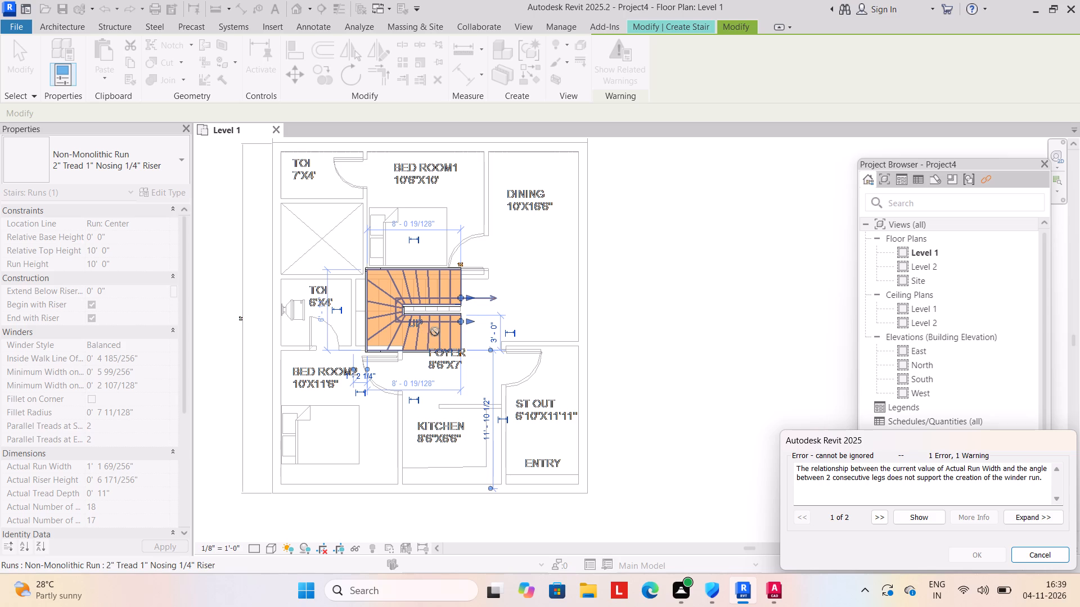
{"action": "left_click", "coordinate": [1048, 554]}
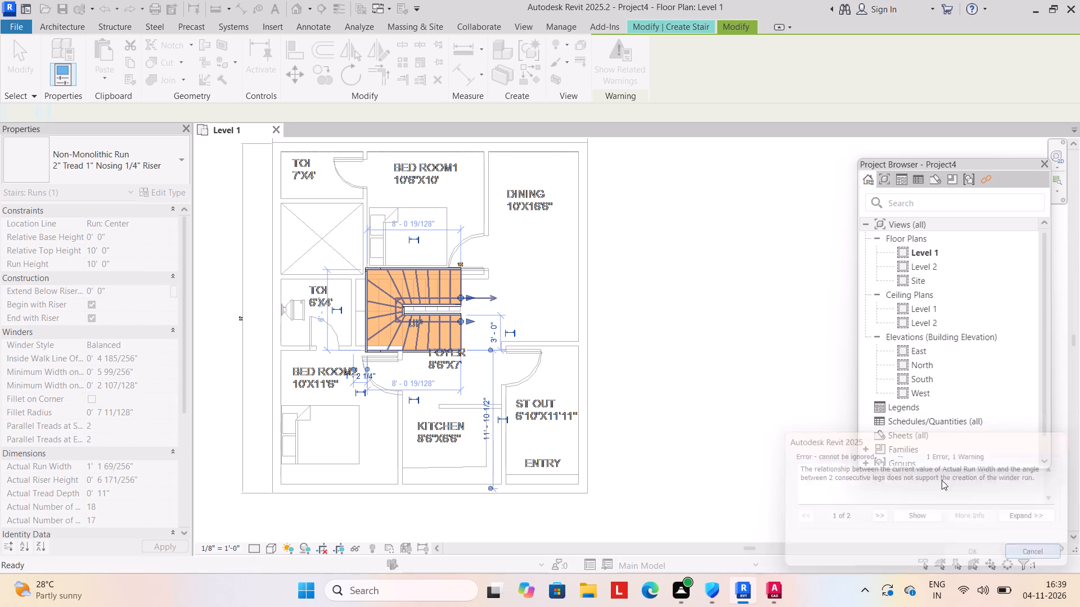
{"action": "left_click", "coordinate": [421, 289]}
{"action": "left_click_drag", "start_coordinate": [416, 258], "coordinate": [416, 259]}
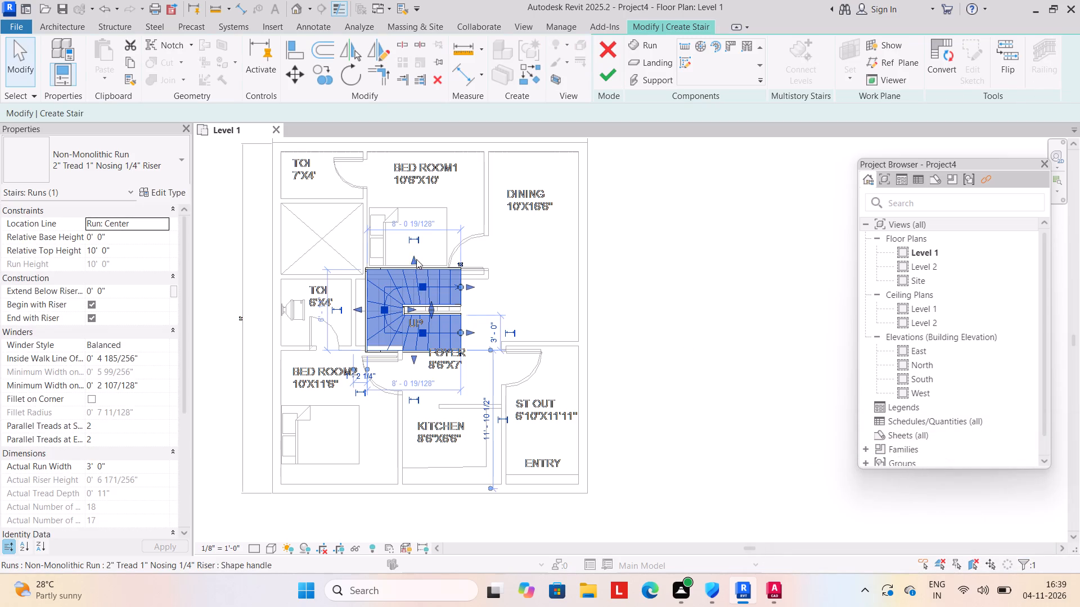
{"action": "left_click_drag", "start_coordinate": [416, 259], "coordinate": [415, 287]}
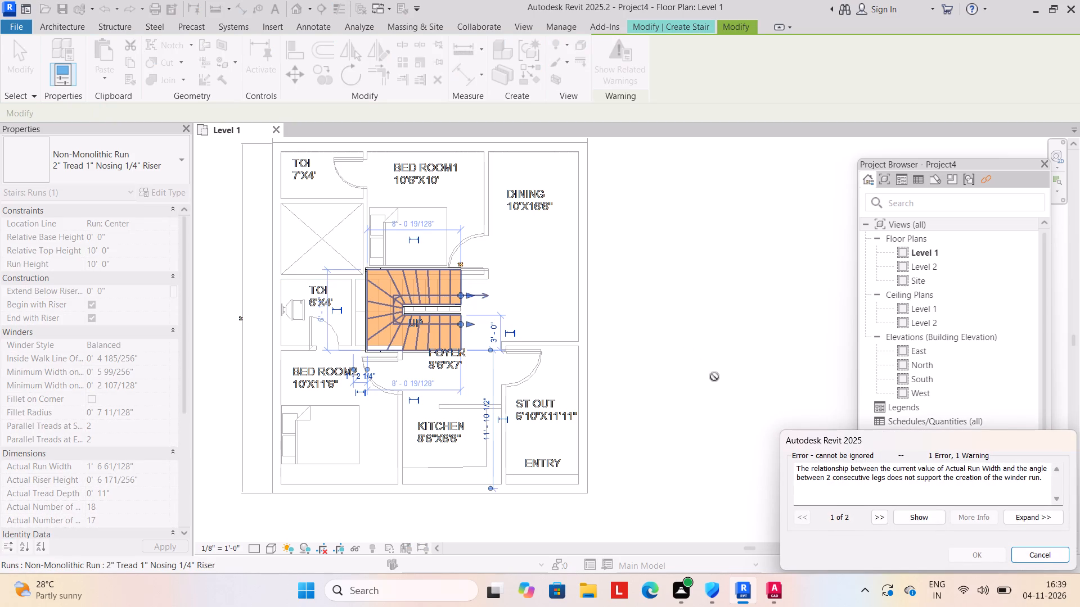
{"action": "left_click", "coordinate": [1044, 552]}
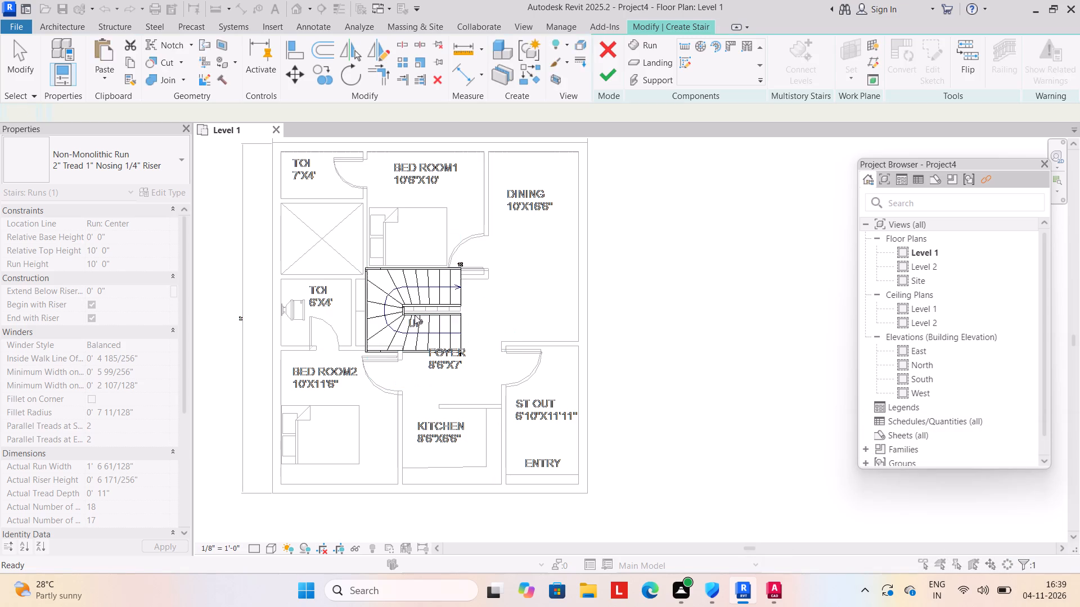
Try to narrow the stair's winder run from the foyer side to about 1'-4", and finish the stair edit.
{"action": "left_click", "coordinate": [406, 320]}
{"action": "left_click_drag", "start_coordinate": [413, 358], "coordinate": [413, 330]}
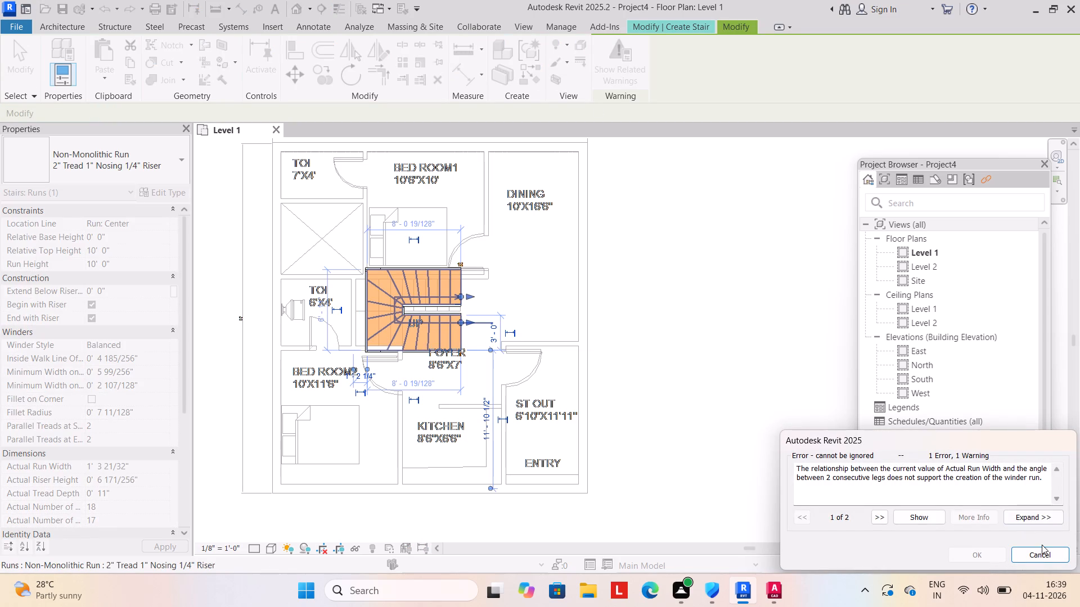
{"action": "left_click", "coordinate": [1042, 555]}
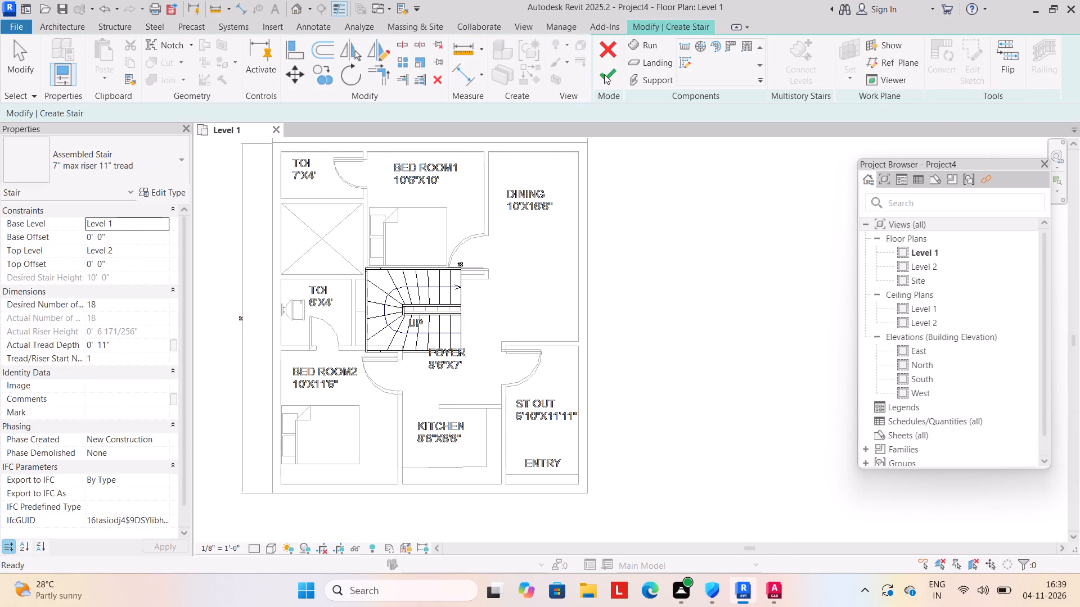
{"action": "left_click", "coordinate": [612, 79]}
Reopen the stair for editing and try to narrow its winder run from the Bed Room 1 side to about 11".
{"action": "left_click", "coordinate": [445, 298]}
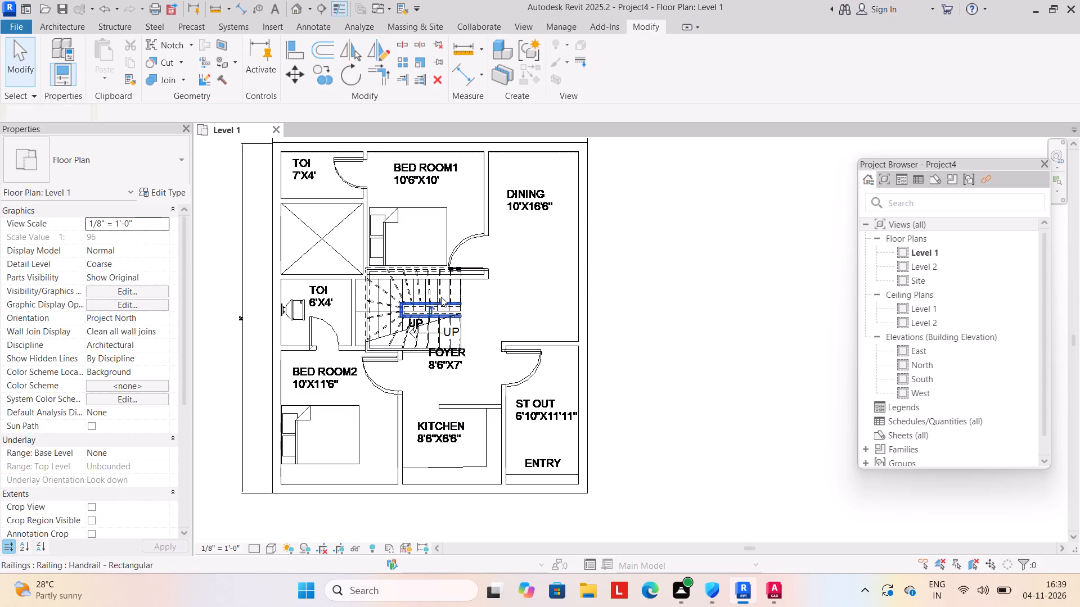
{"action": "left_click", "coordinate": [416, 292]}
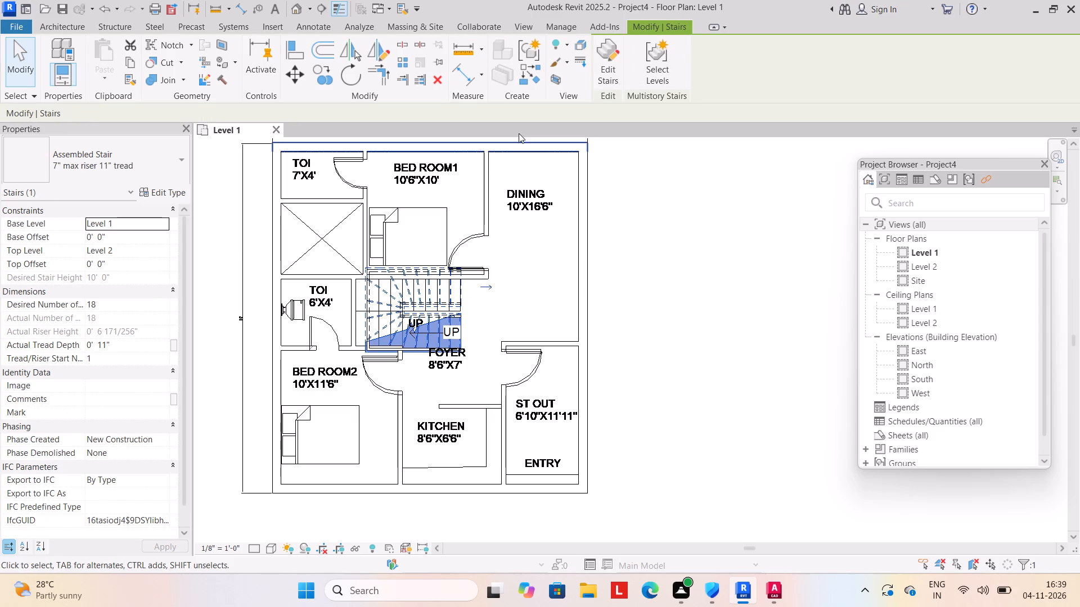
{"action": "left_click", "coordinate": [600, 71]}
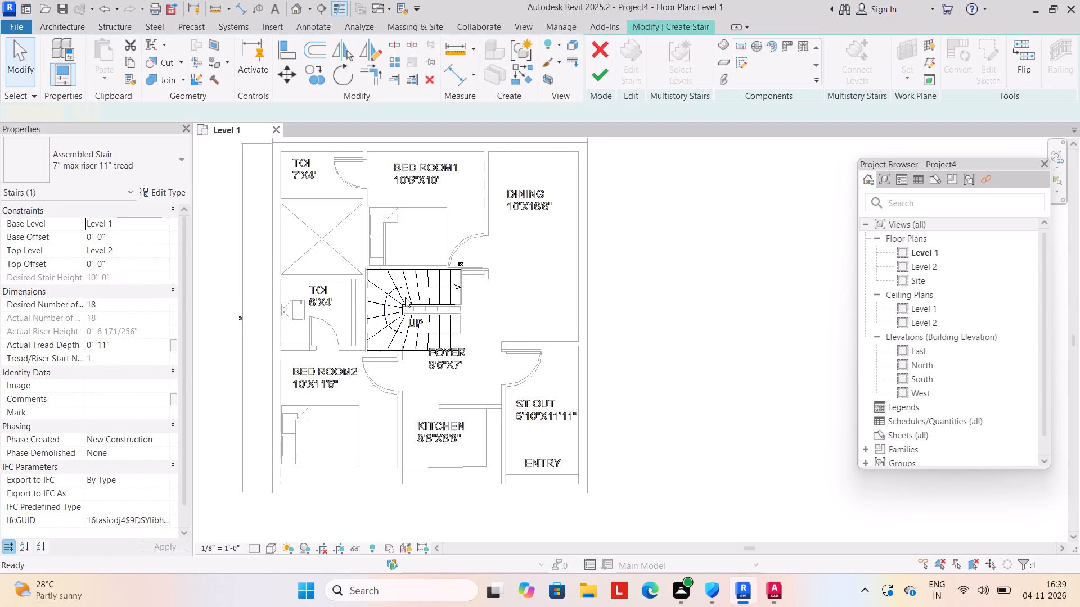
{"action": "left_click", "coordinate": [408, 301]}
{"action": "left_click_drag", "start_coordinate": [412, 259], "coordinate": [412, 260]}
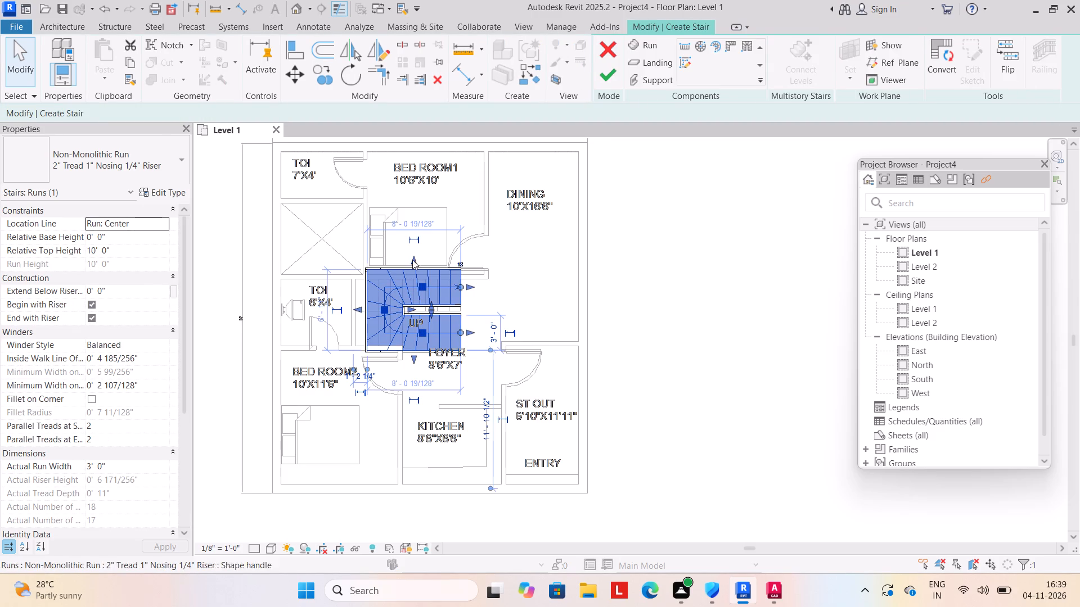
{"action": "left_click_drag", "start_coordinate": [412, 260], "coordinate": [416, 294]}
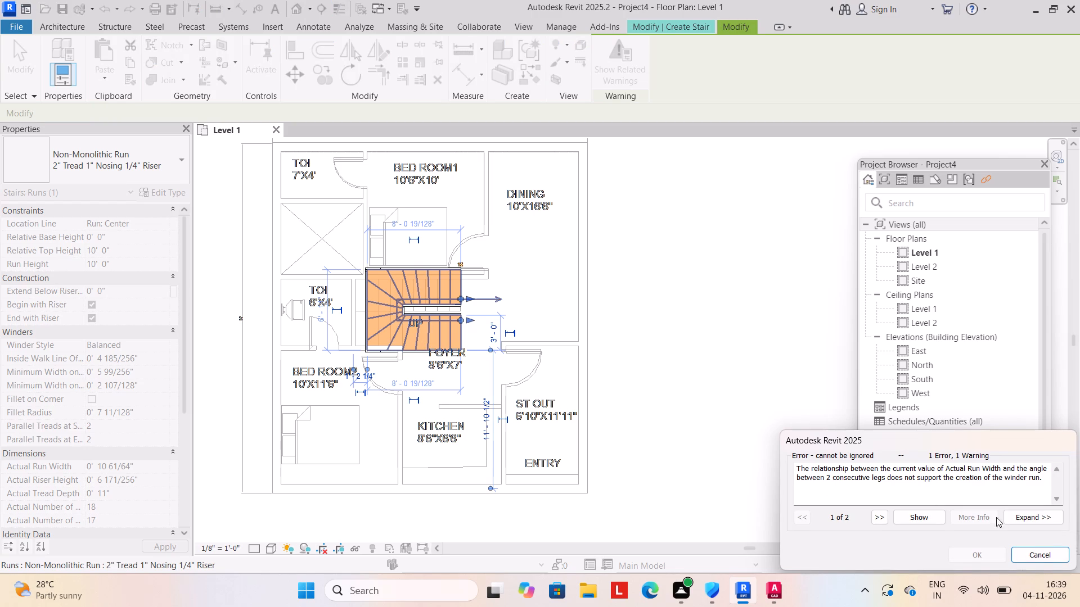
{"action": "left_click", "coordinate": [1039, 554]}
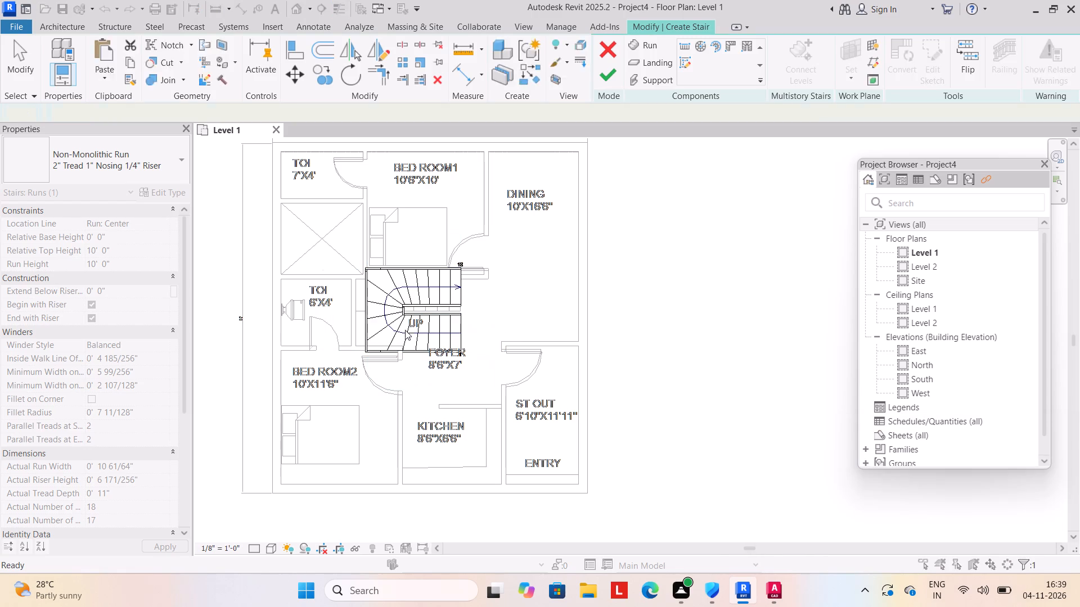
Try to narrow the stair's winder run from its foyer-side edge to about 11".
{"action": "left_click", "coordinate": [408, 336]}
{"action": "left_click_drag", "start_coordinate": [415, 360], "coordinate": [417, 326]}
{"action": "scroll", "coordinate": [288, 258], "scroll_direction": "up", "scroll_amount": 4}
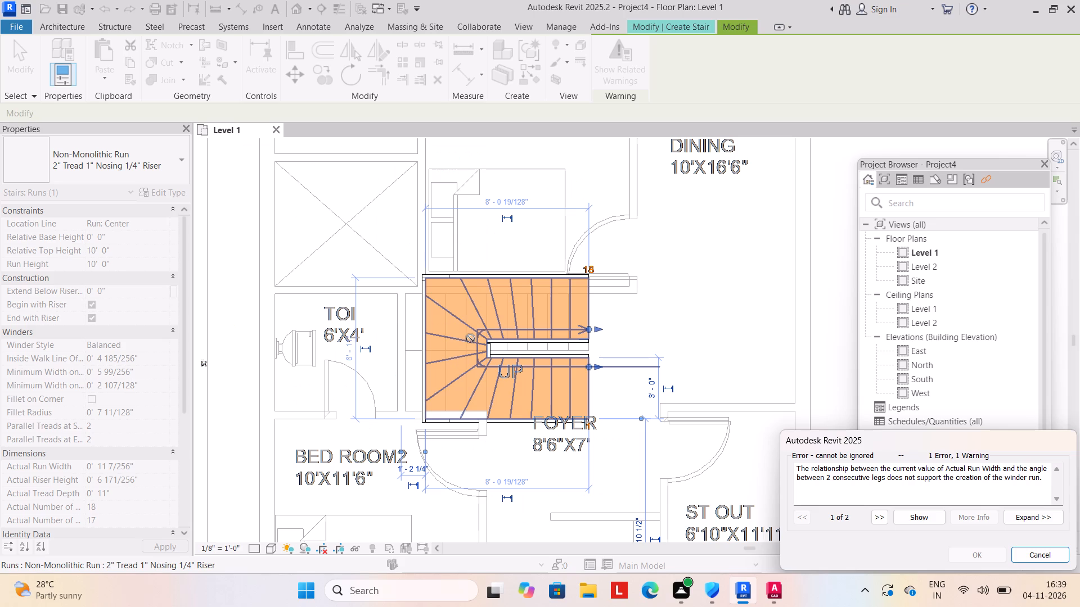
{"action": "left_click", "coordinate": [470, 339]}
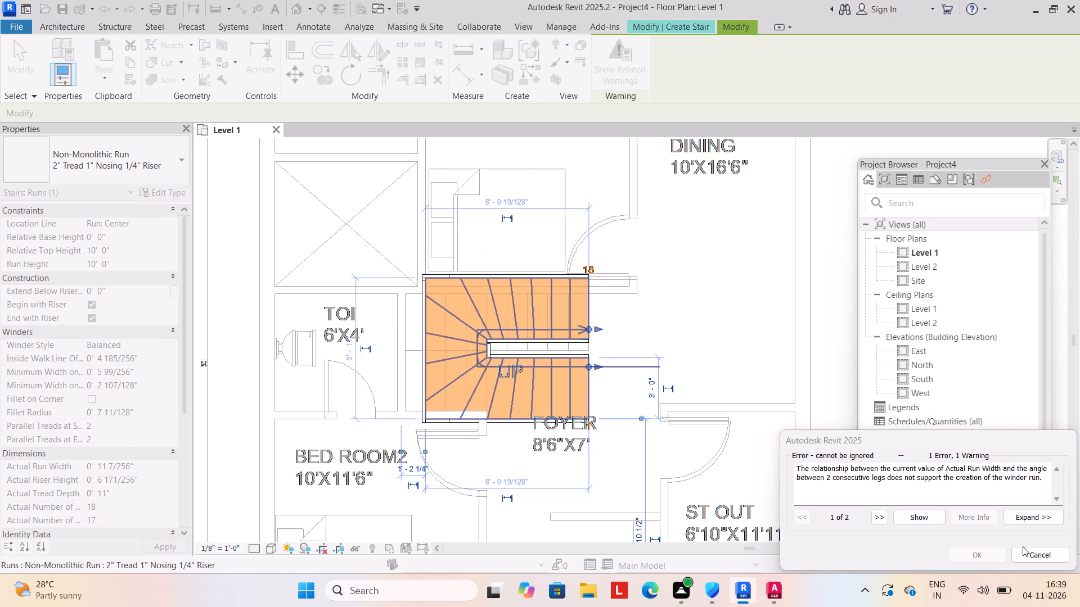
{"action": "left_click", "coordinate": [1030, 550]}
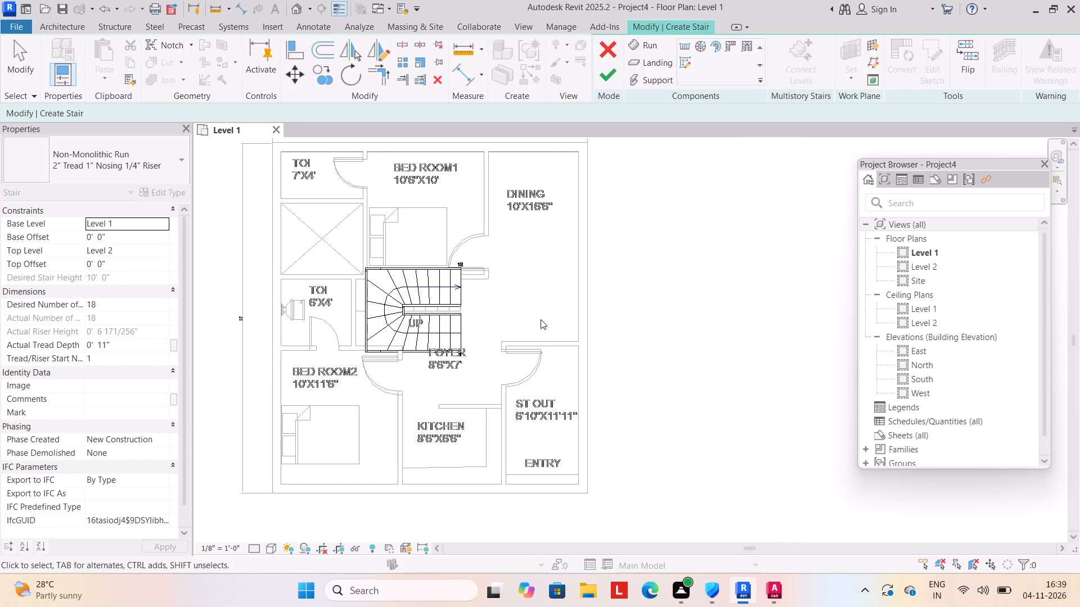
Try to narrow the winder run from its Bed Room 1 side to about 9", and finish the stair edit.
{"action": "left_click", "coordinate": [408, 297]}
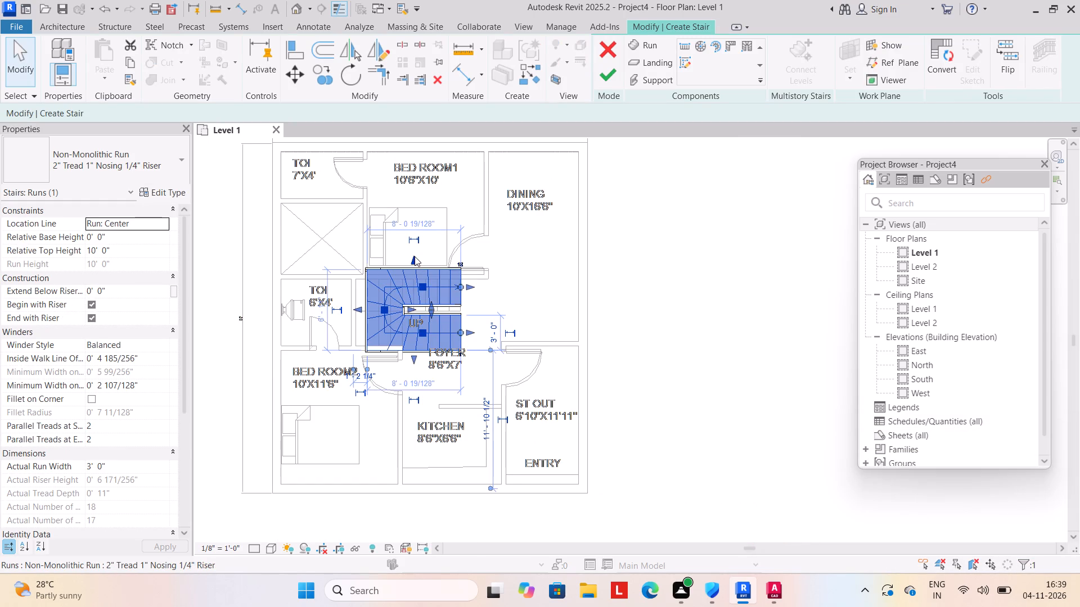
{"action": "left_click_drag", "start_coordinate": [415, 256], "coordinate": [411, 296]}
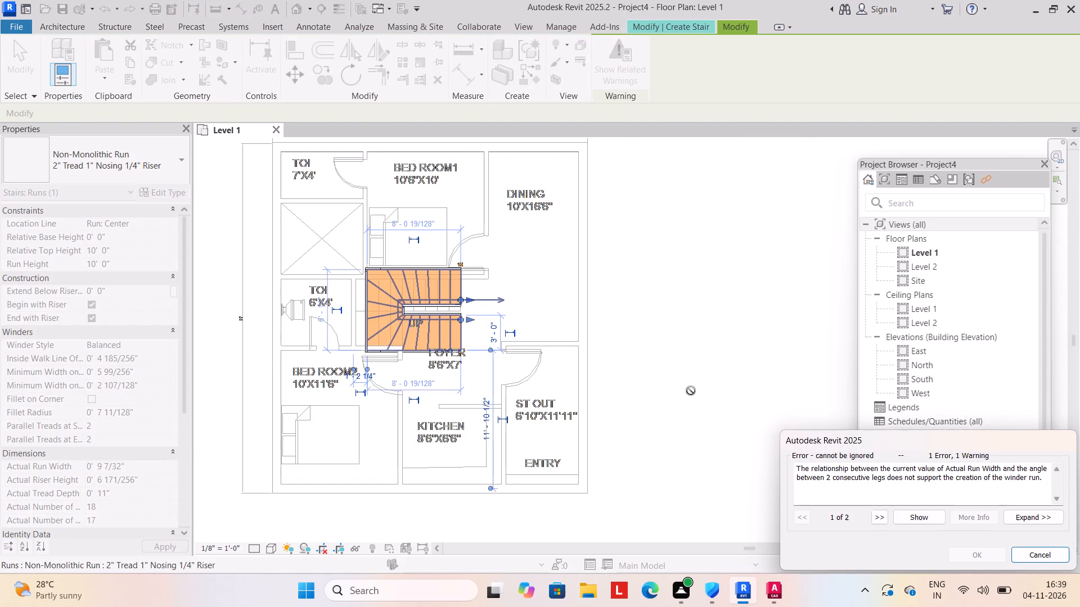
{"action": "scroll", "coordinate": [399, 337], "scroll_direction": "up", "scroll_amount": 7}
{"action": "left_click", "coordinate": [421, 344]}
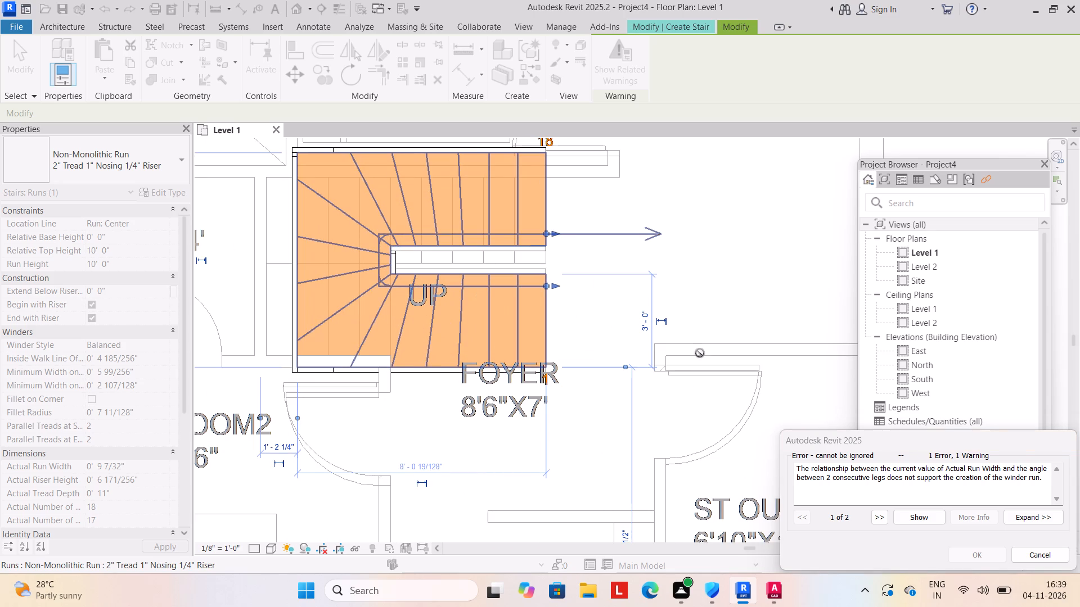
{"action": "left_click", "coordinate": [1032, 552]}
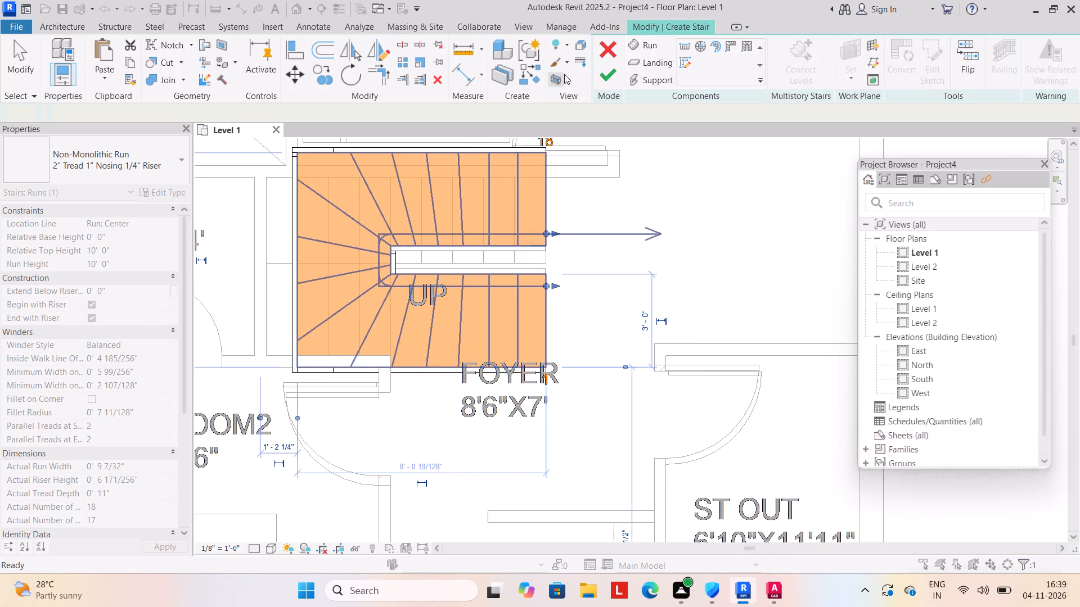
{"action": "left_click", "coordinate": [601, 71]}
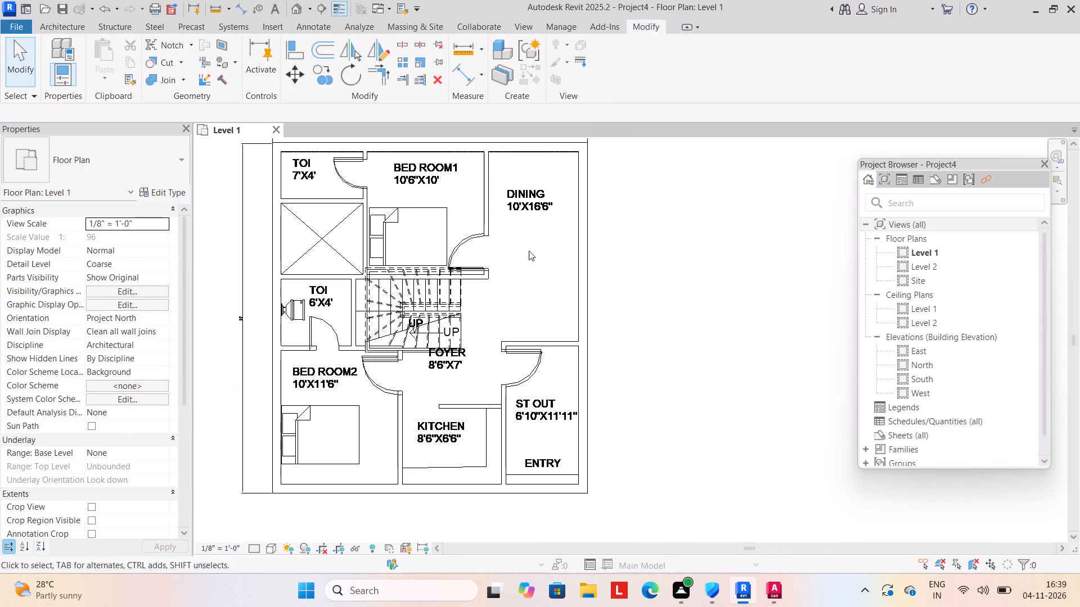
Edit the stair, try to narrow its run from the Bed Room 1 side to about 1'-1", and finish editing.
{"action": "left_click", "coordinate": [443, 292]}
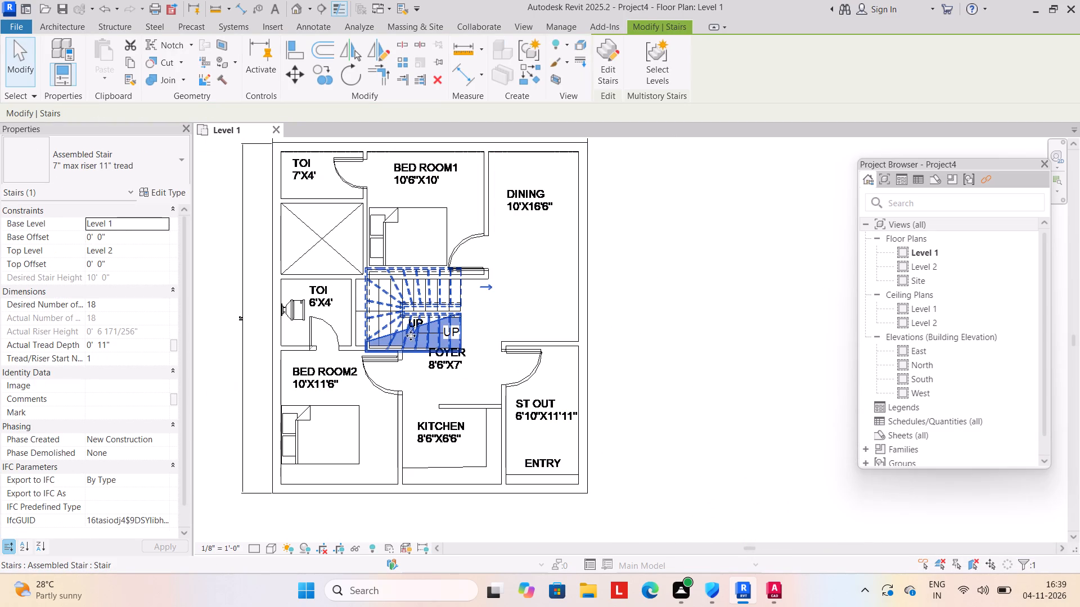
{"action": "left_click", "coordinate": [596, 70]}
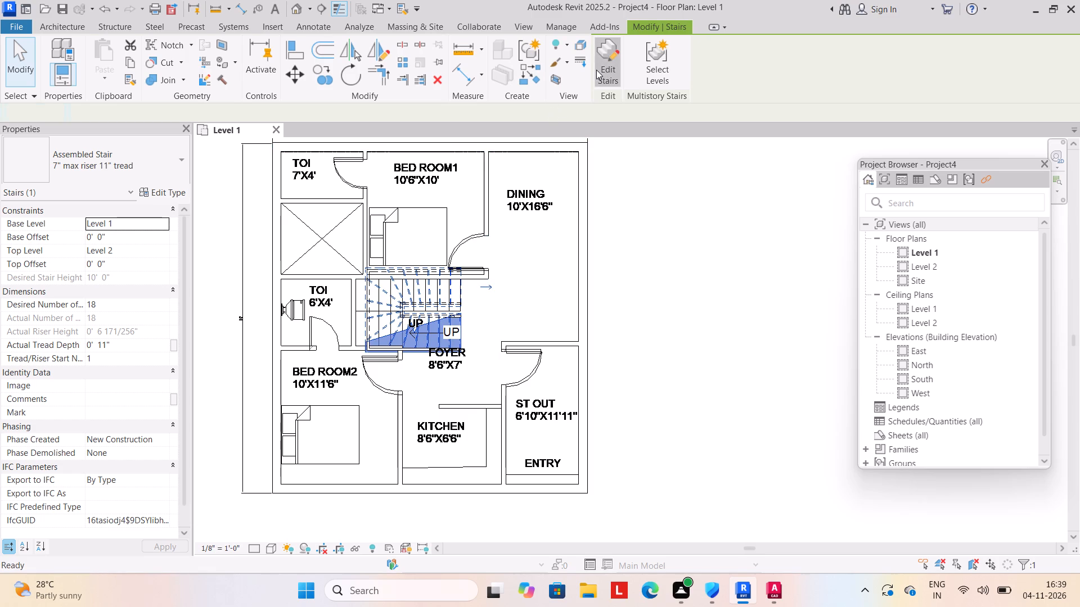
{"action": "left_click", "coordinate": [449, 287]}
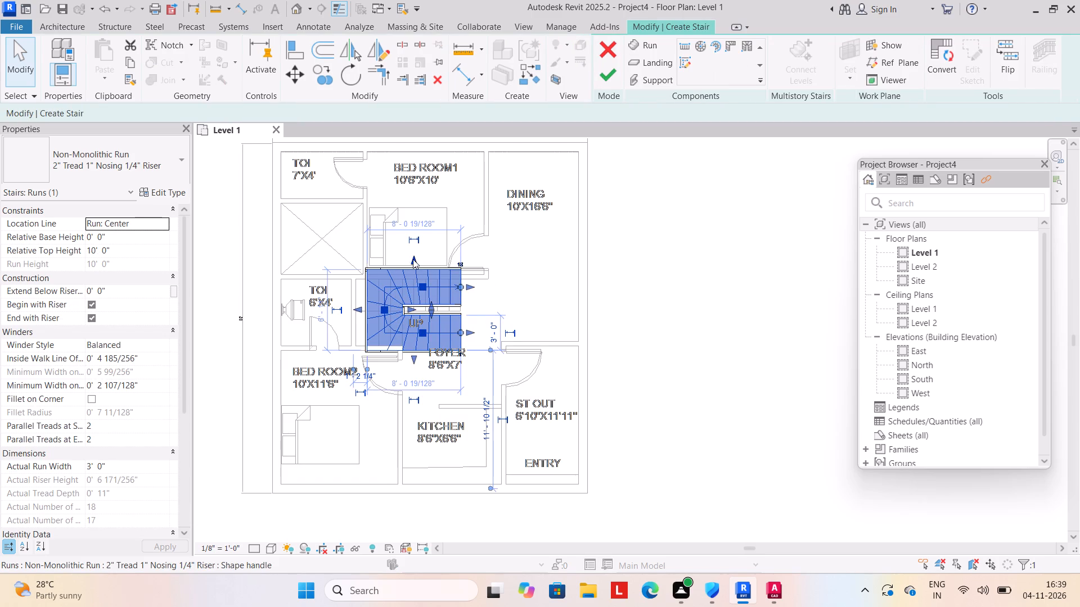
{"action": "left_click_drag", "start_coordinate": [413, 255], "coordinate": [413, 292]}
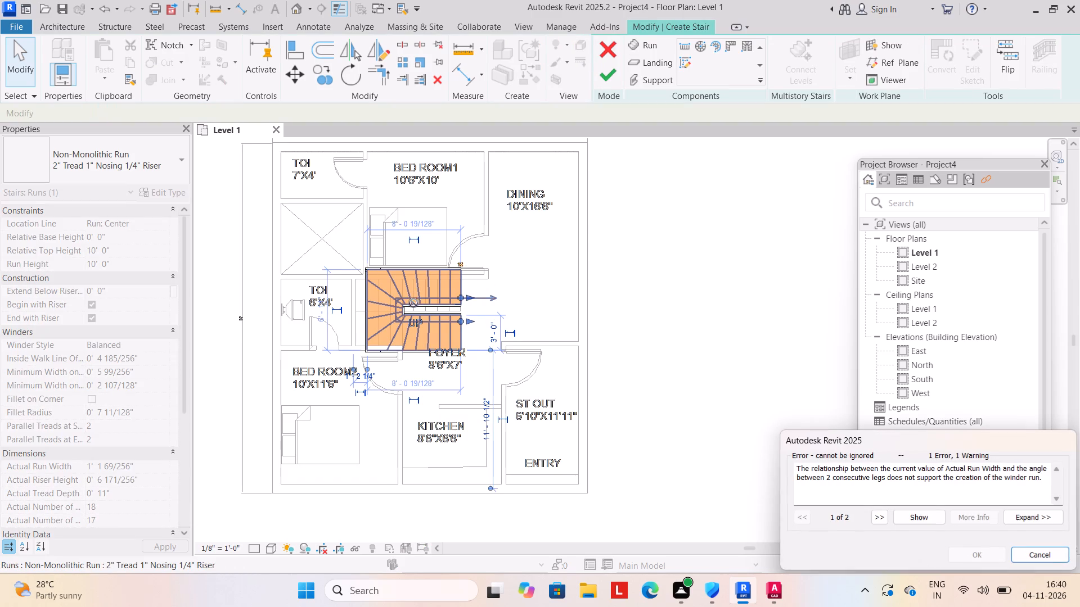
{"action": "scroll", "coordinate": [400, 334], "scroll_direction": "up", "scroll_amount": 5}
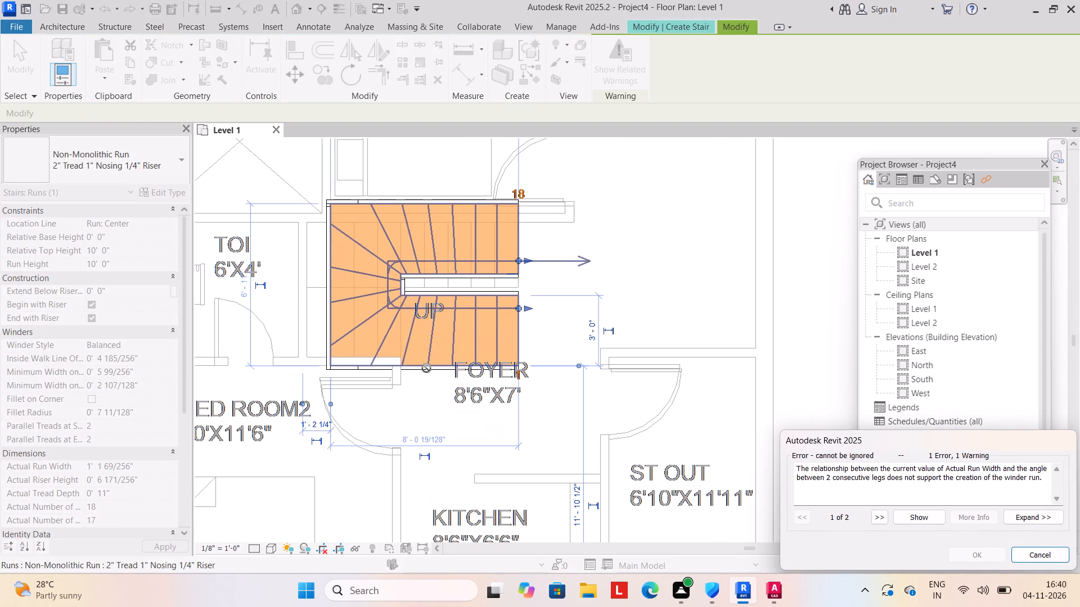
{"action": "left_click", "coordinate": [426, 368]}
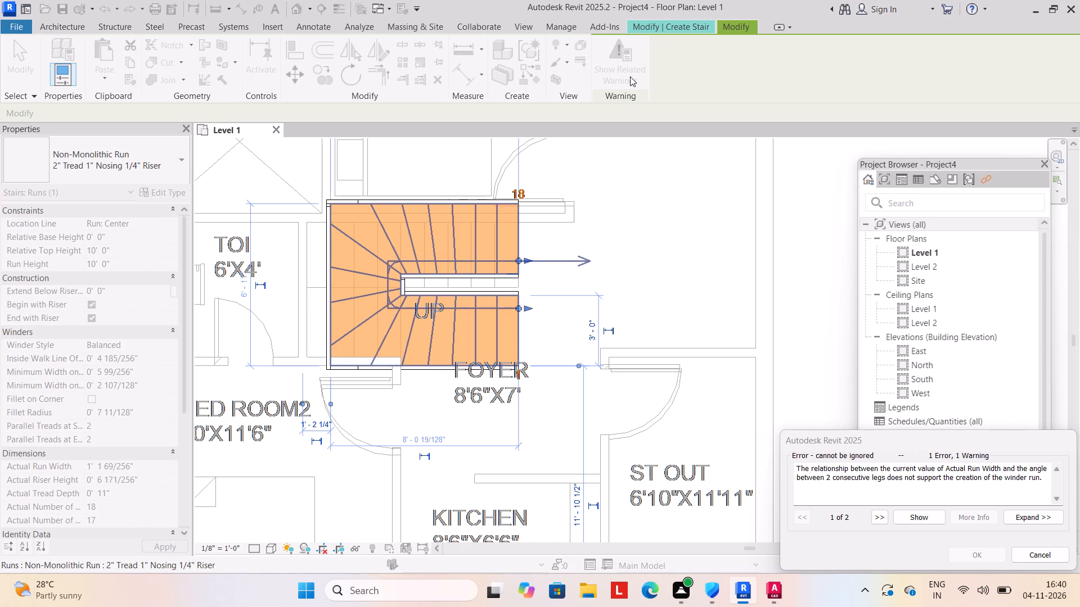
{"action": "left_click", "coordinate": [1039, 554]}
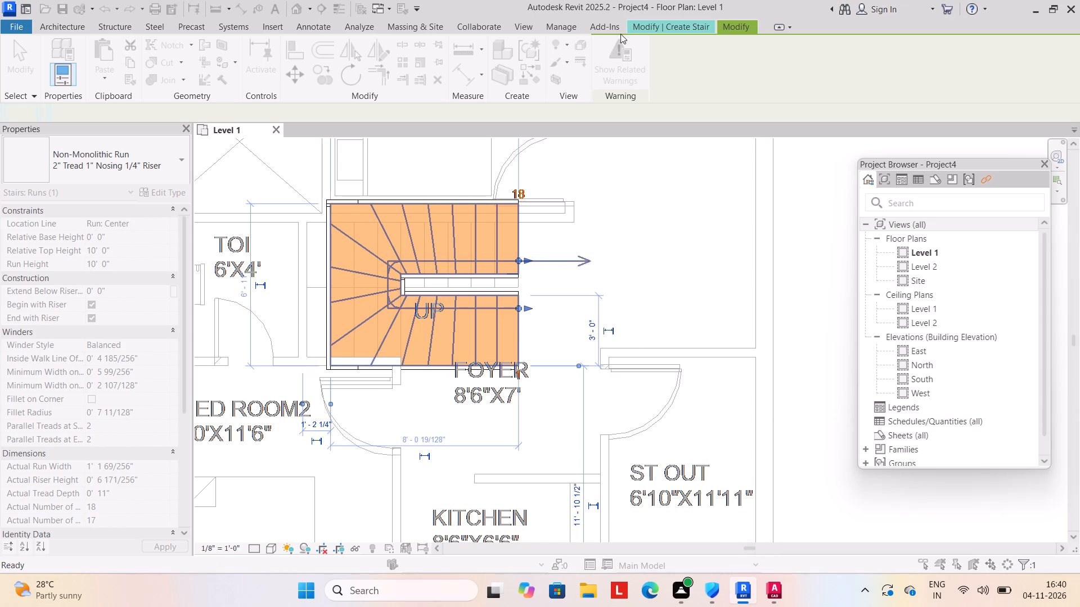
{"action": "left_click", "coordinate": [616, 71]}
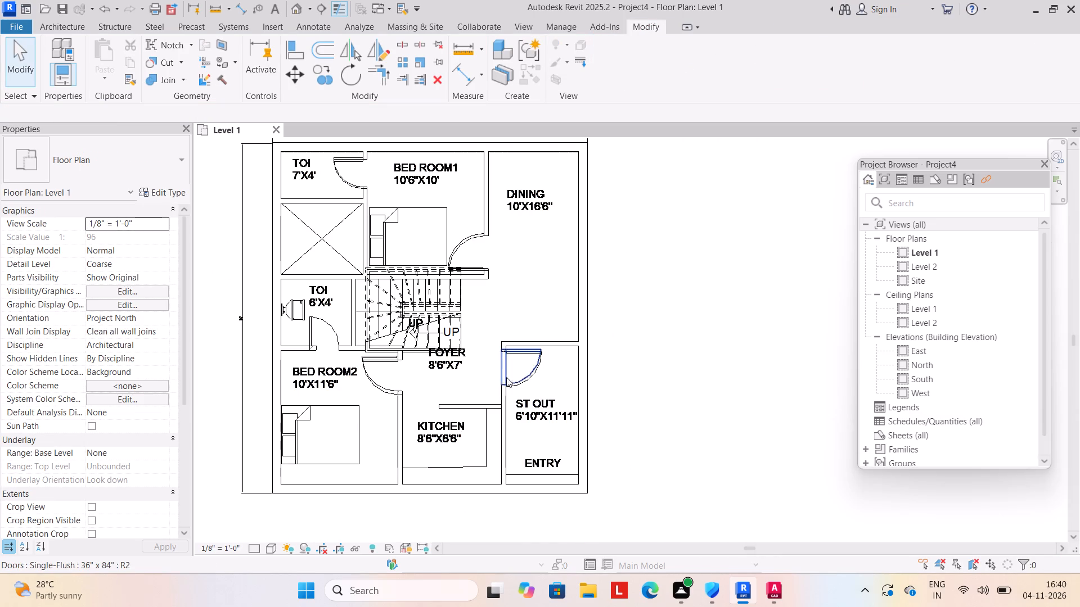
Reopen the stair for editing and narrow its winder run from the Bed Room 1 side to about 1'-9".
{"action": "left_click", "coordinate": [435, 346]}
{"action": "scroll", "coordinate": [360, 339], "scroll_direction": "up", "scroll_amount": 5}
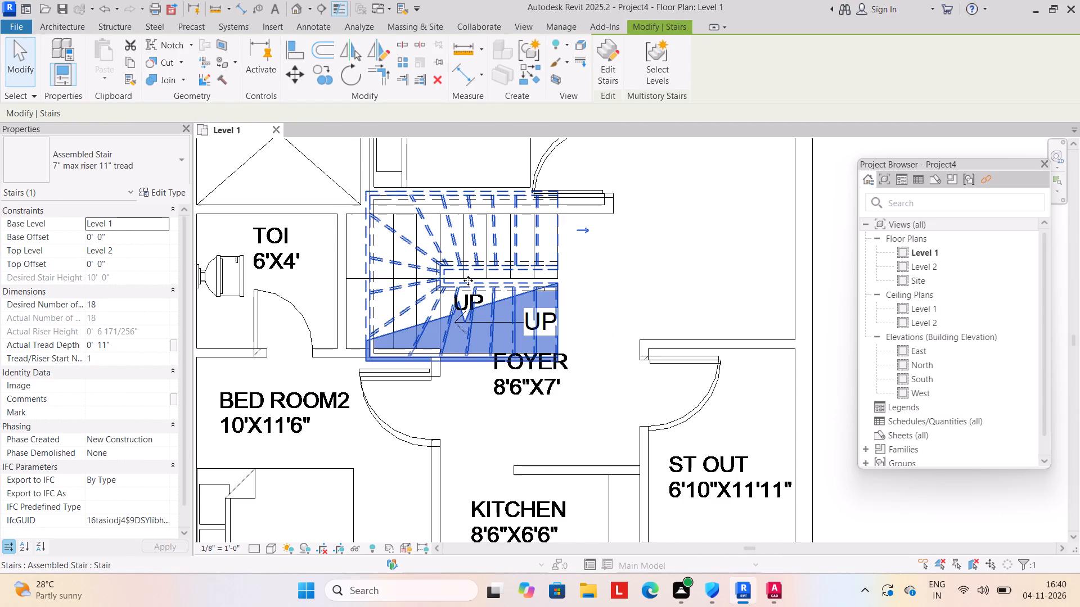
{"action": "left_click", "coordinate": [610, 59]}
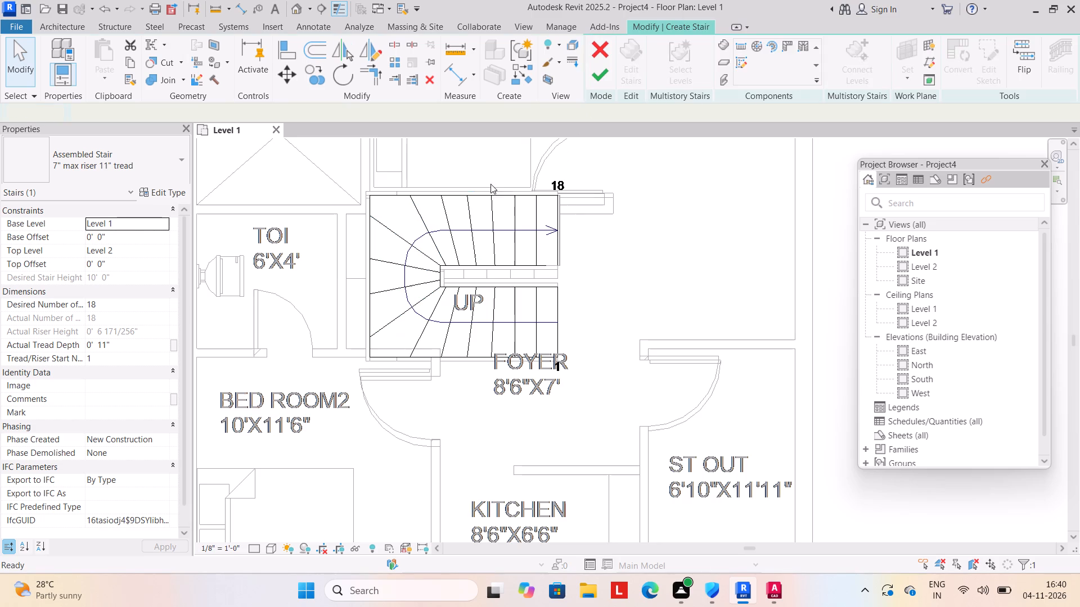
{"action": "left_click", "coordinate": [478, 190]}
{"action": "left_click_drag", "start_coordinate": [465, 181], "coordinate": [466, 206]}
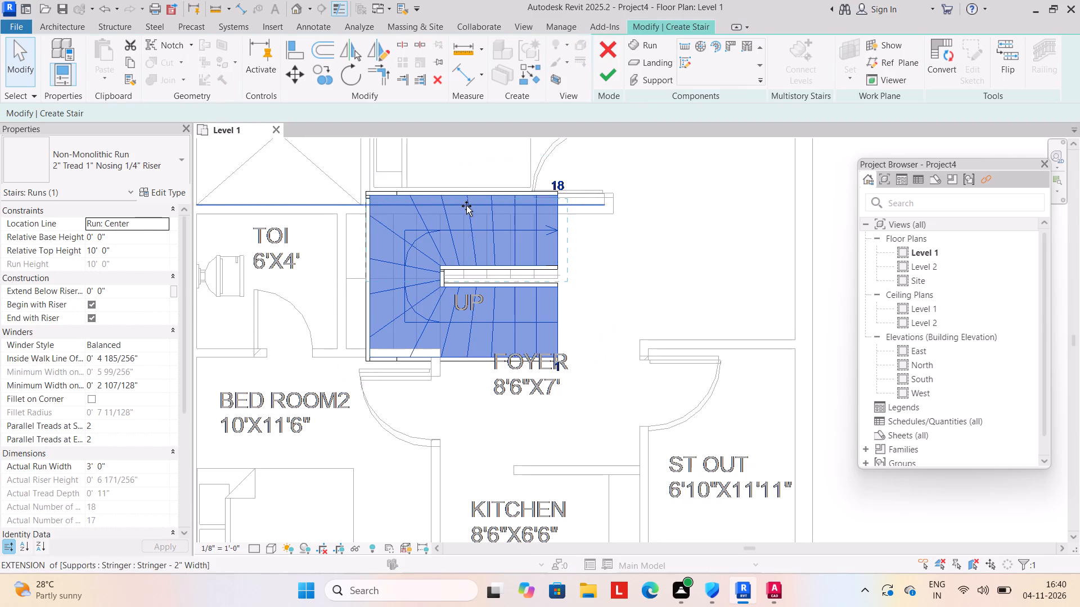
{"action": "left_click_drag", "start_coordinate": [466, 206], "coordinate": [469, 224]}
{"action": "left_click", "coordinate": [515, 250]}
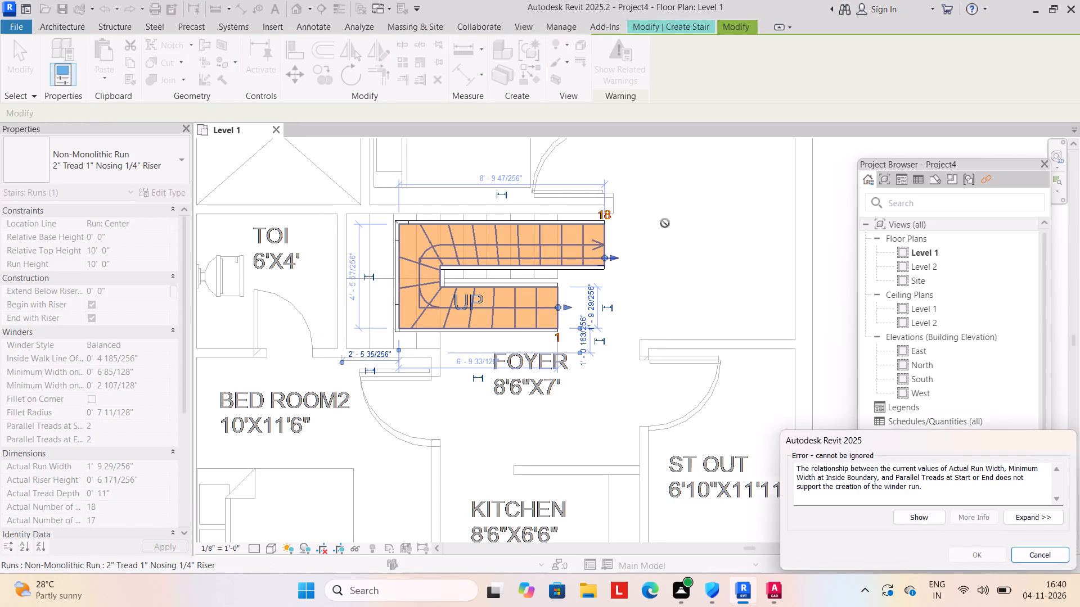
{"action": "left_click", "coordinate": [665, 223]}
{"action": "left_click", "coordinate": [1041, 554]}
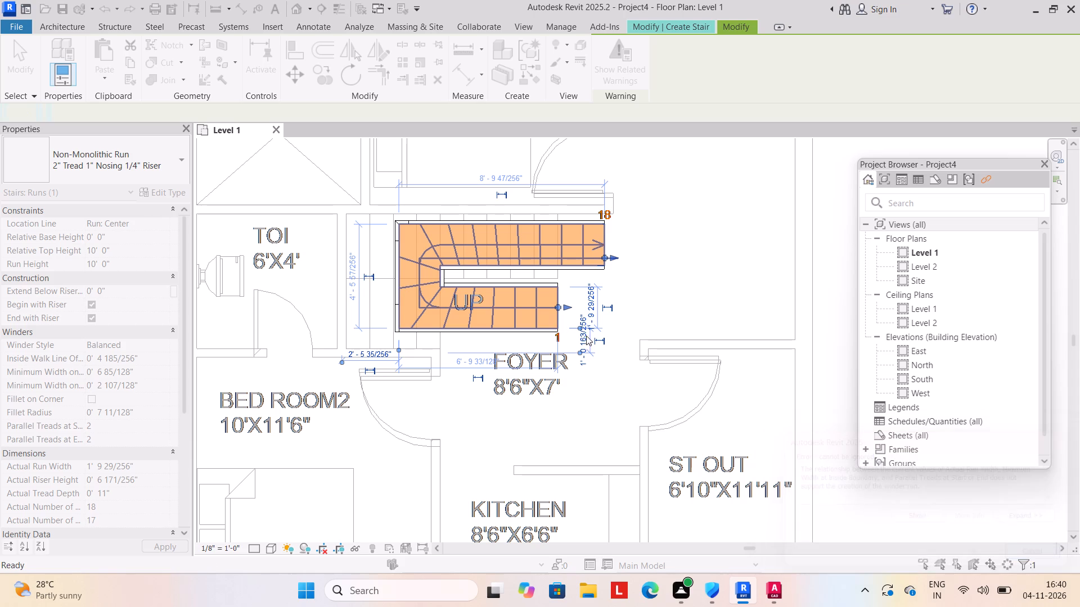
Nudge the winder run about 10" toward the 6'x4' toilet.
{"action": "left_click", "coordinate": [534, 295]}
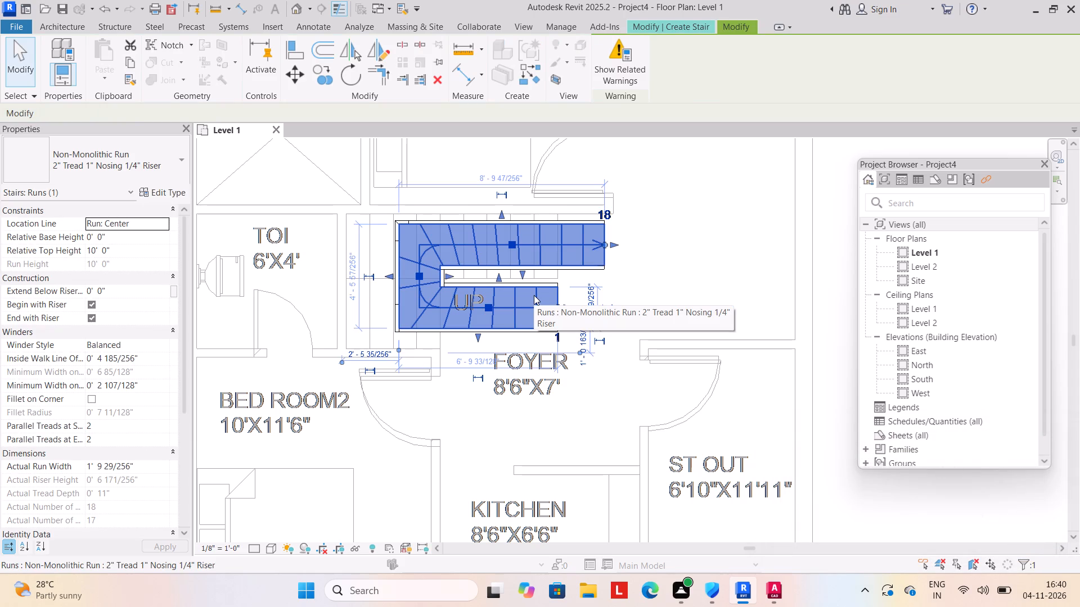
{"action": "key", "text": "Left"}
{"action": "key", "text": "Left"}
{"action": "key", "text": "Left"}
{"action": "key", "text": "Left"}
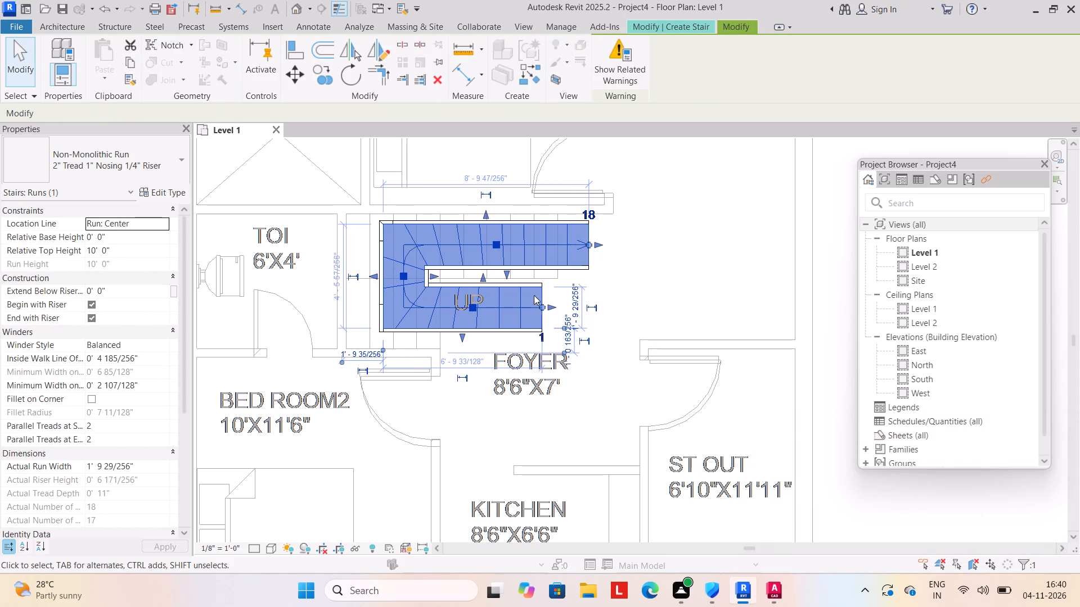
{"action": "key", "text": "Left"}
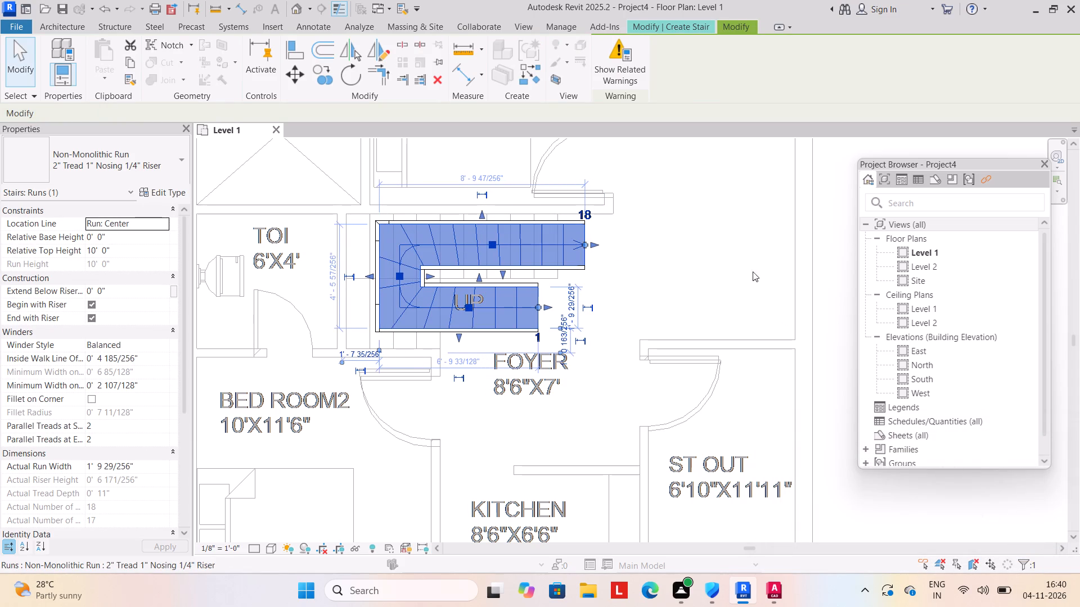
{"action": "left_click", "coordinate": [714, 271]}
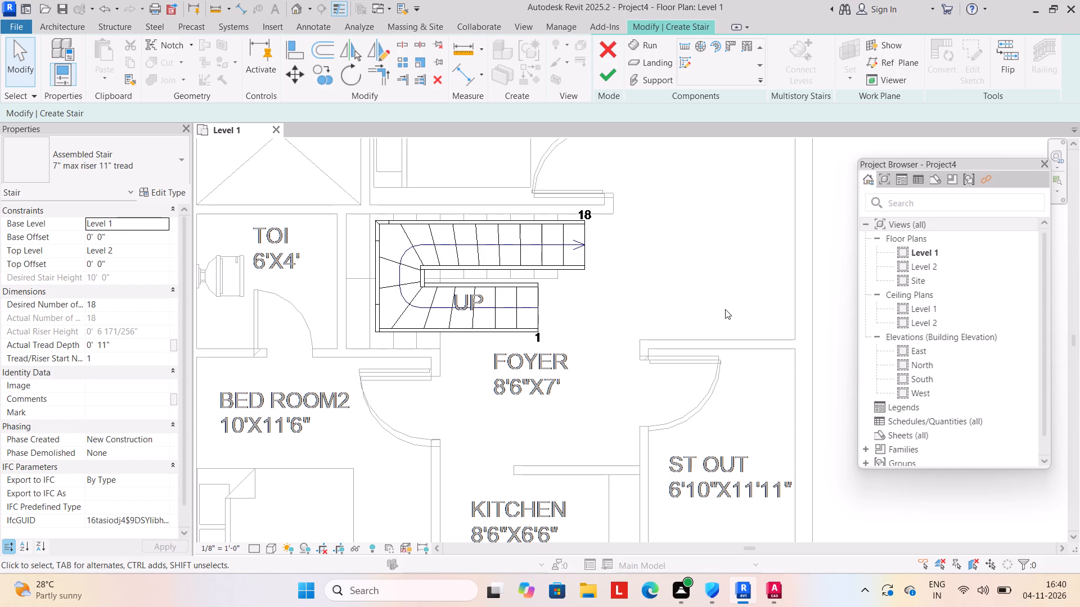
Shorten the stair's upper flight by one tread to about 7'-10" at its open end, and finish the stair edit.
{"action": "left_click", "coordinate": [586, 258]}
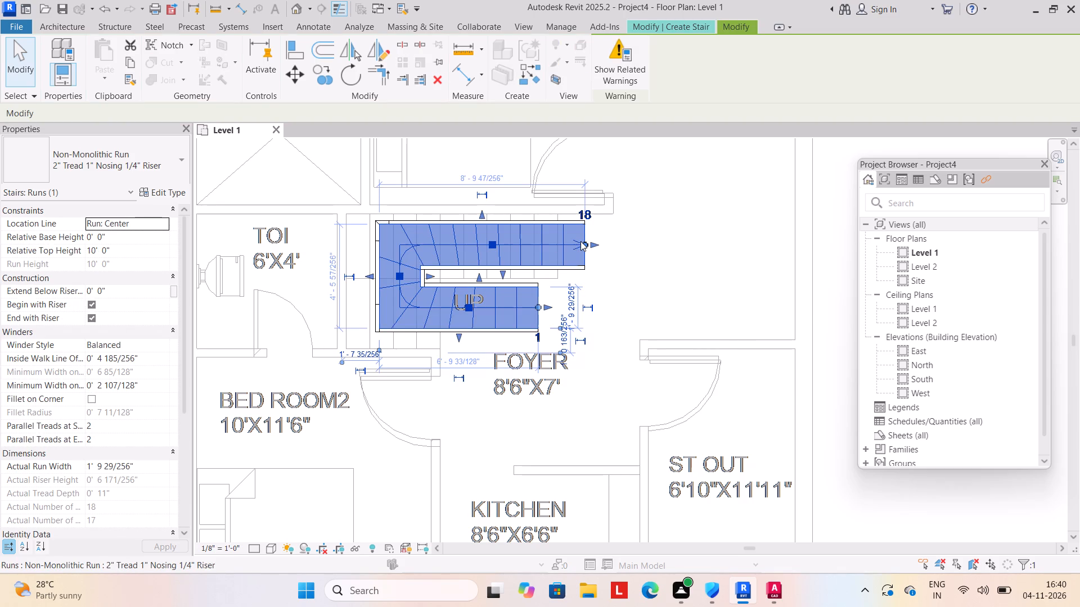
{"action": "left_click_drag", "start_coordinate": [583, 241], "coordinate": [566, 243]}
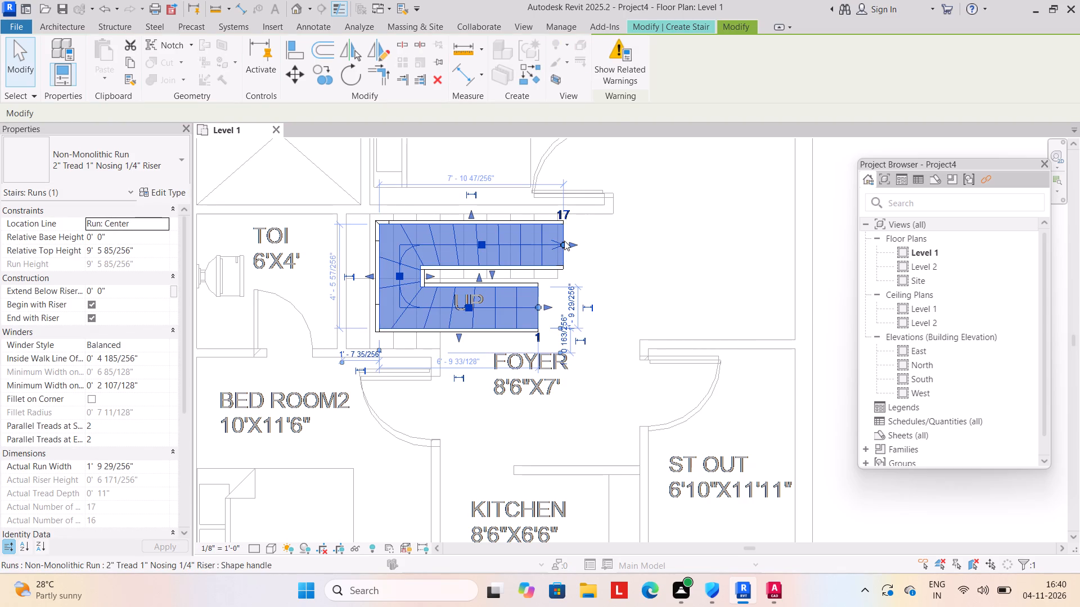
{"action": "left_click", "coordinate": [582, 289]}
{"action": "left_click", "coordinate": [663, 266]}
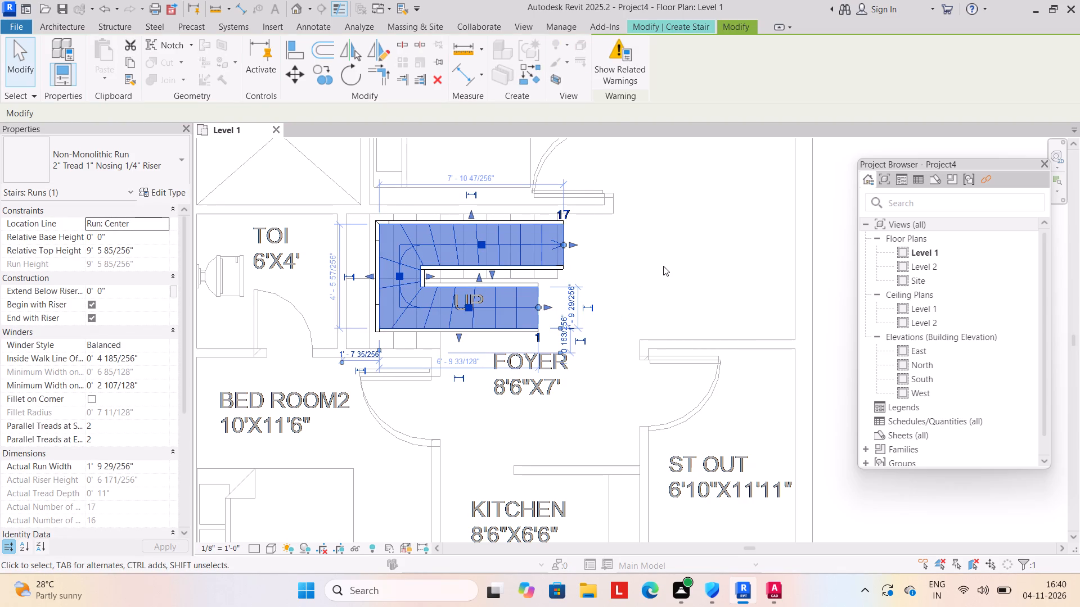
{"action": "left_click", "coordinate": [24, 62]}
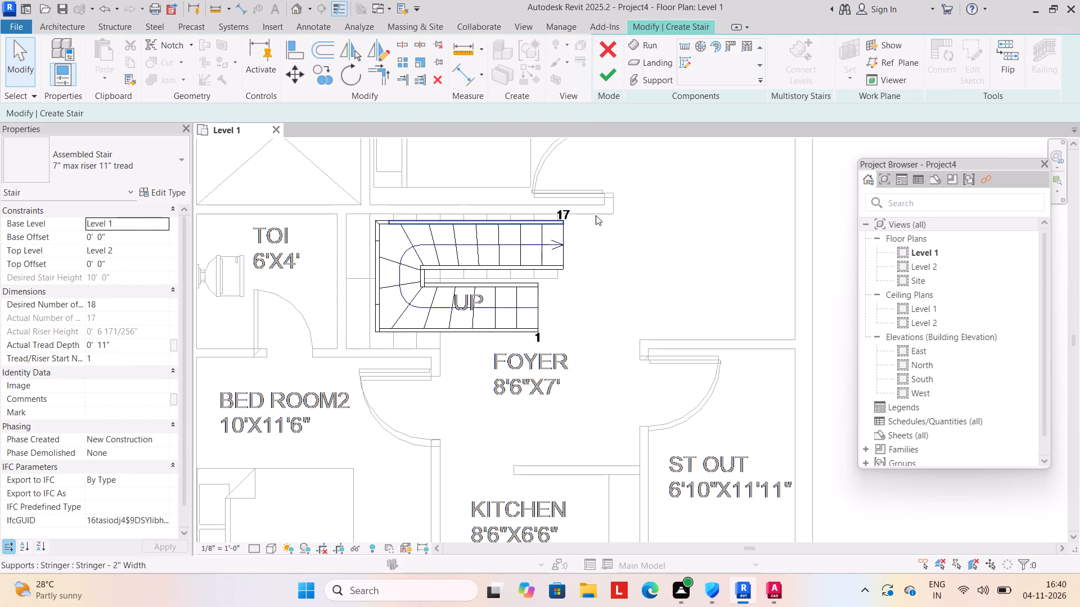
{"action": "left_click", "coordinate": [604, 79]}
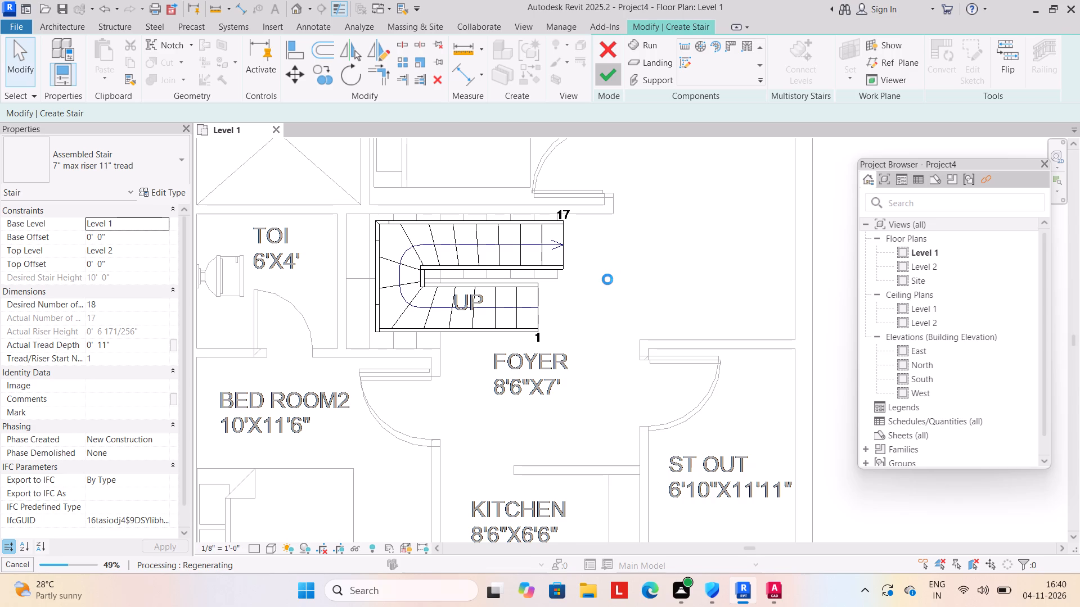
{"action": "left_click", "coordinate": [609, 279]}
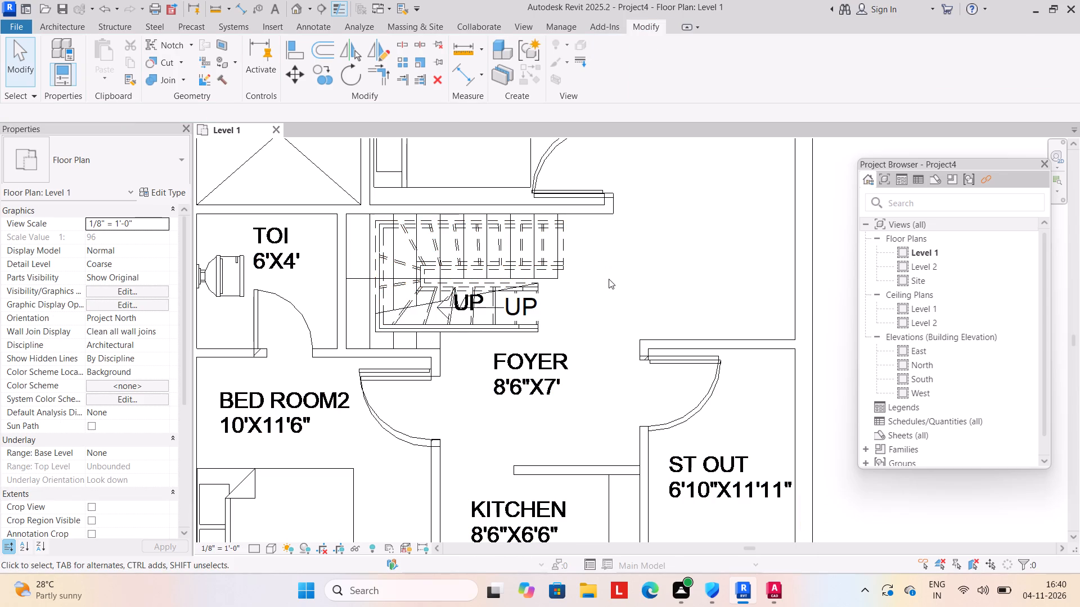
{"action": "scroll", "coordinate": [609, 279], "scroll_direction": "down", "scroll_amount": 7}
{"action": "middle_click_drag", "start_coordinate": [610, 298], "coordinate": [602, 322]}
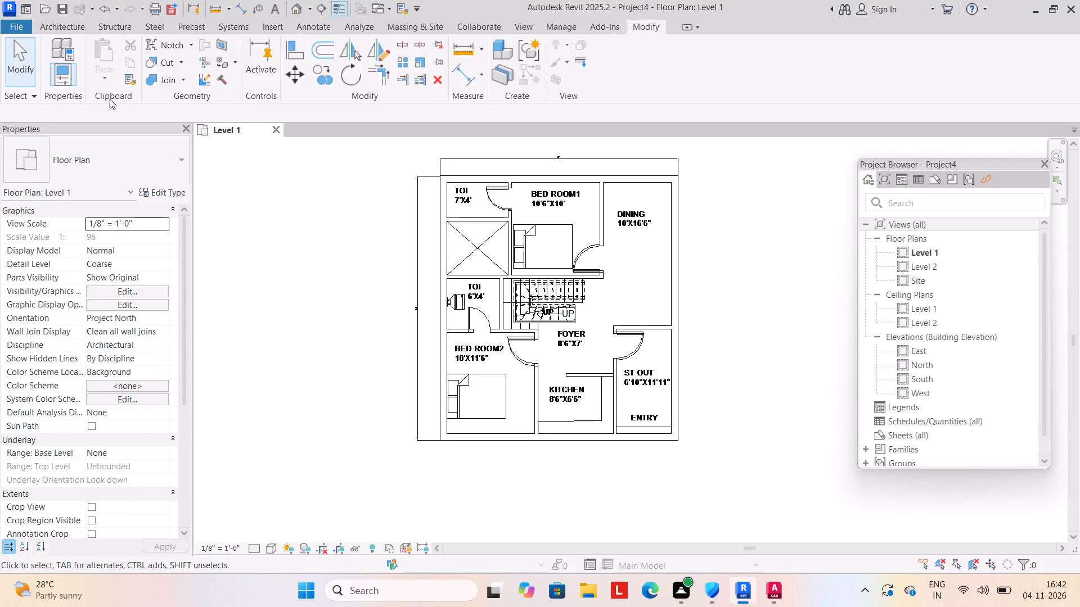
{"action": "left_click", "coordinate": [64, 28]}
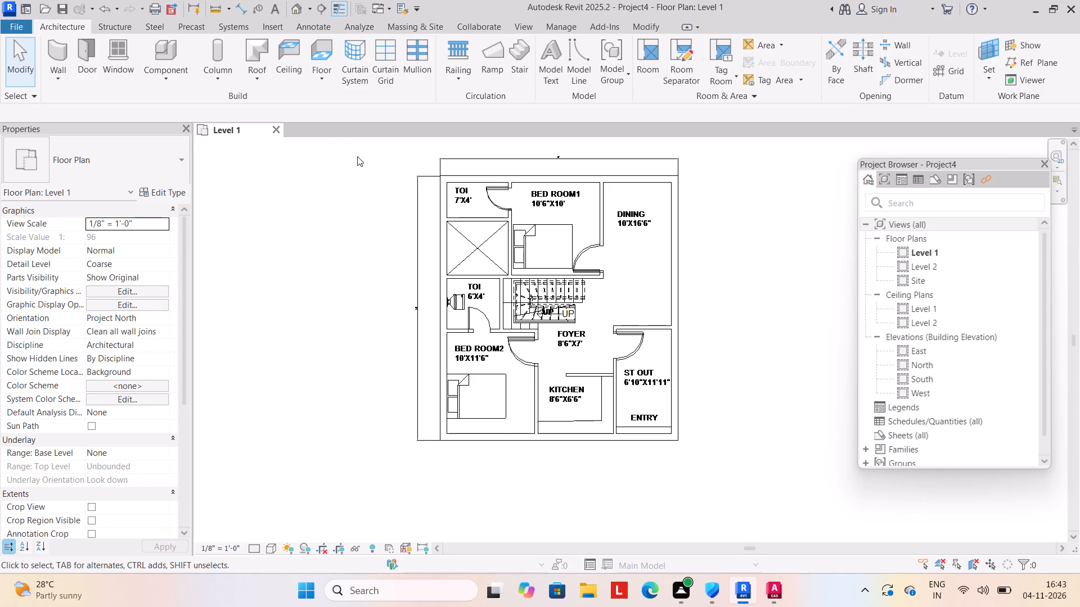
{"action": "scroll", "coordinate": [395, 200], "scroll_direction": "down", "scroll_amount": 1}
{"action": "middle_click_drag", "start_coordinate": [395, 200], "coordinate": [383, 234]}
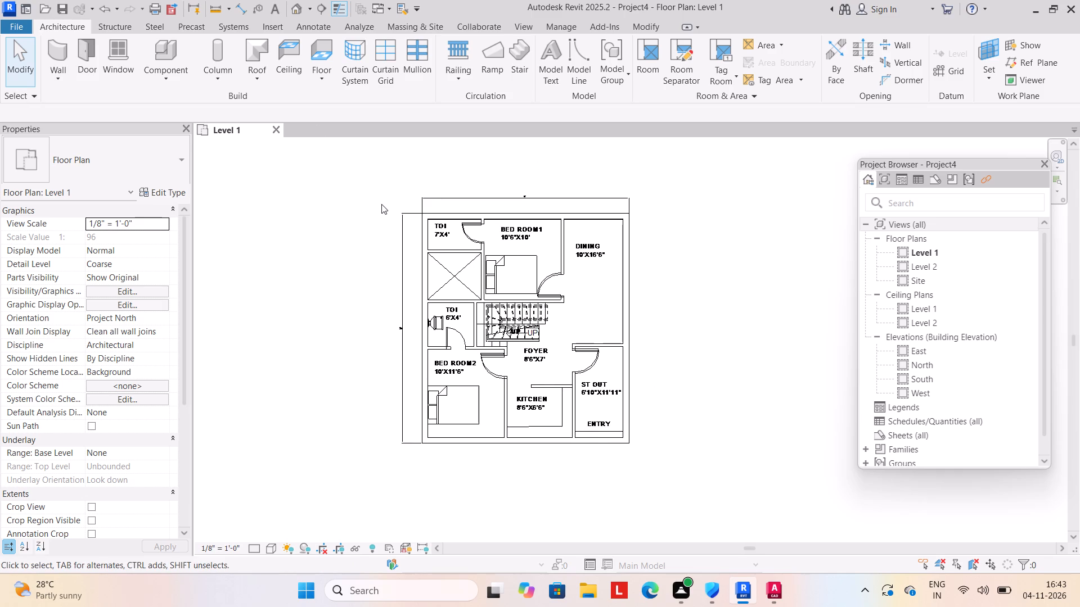
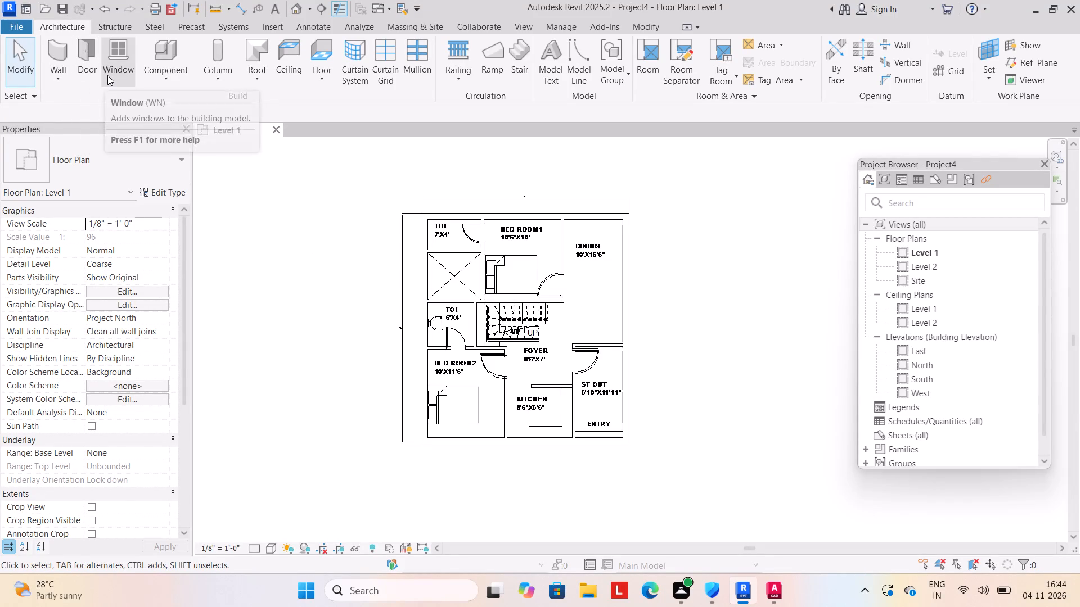
Load the Bed_17739 family from the beds folder of the SHUBHAM CITY library for component placement.
{"action": "left_click", "coordinate": [159, 70]}
{"action": "left_click", "coordinate": [164, 96]}
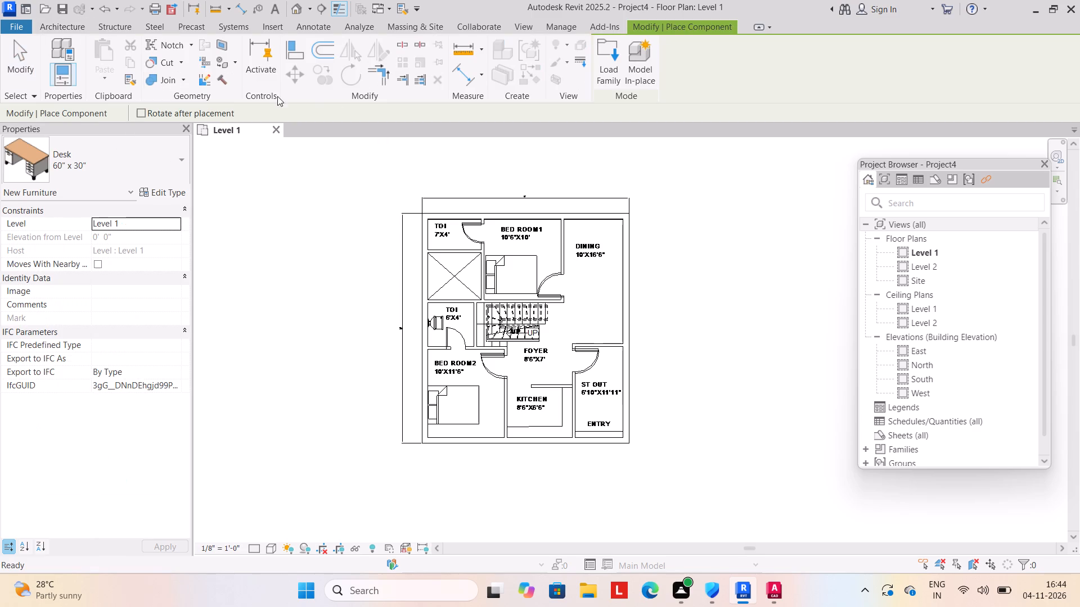
{"action": "left_click", "coordinate": [613, 66]}
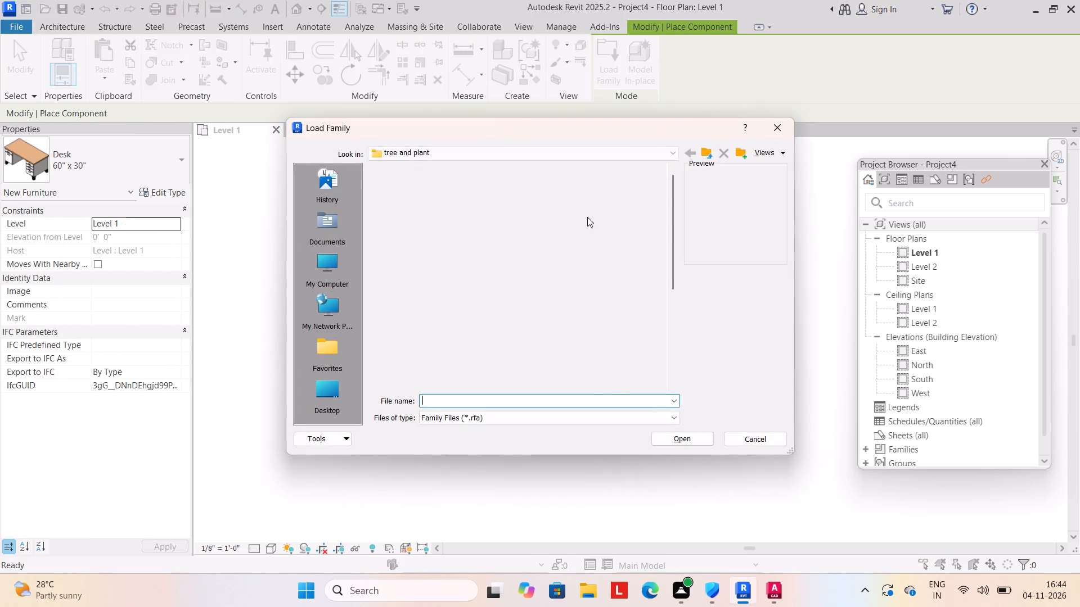
{"action": "scroll", "coordinate": [586, 221], "scroll_direction": "down", "scroll_amount": 4}
{"action": "left_click", "coordinate": [700, 150]}
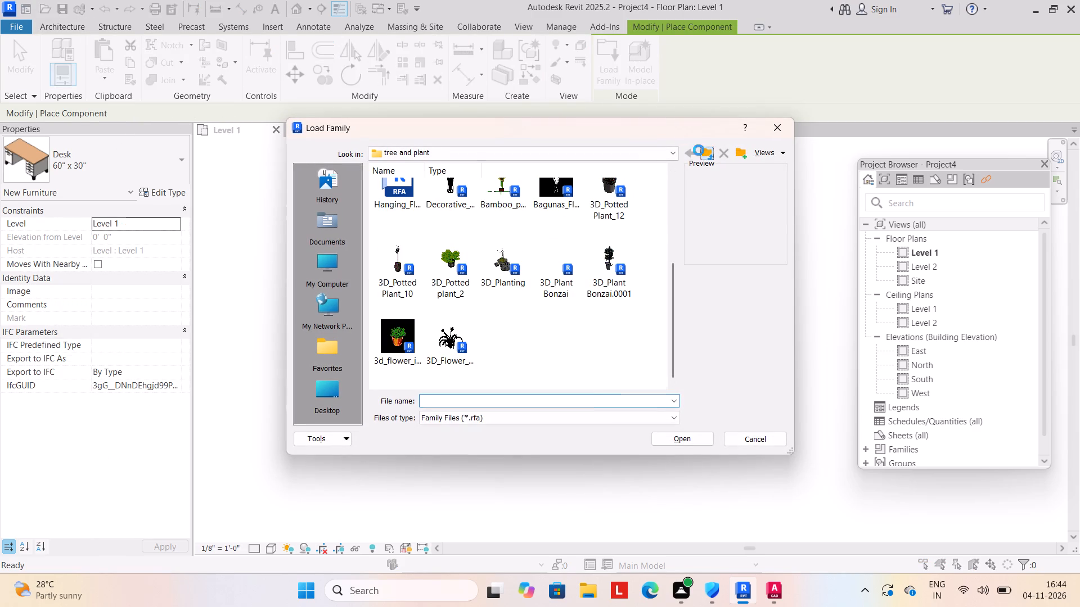
{"action": "scroll", "coordinate": [578, 292], "scroll_direction": "down", "scroll_amount": 4}
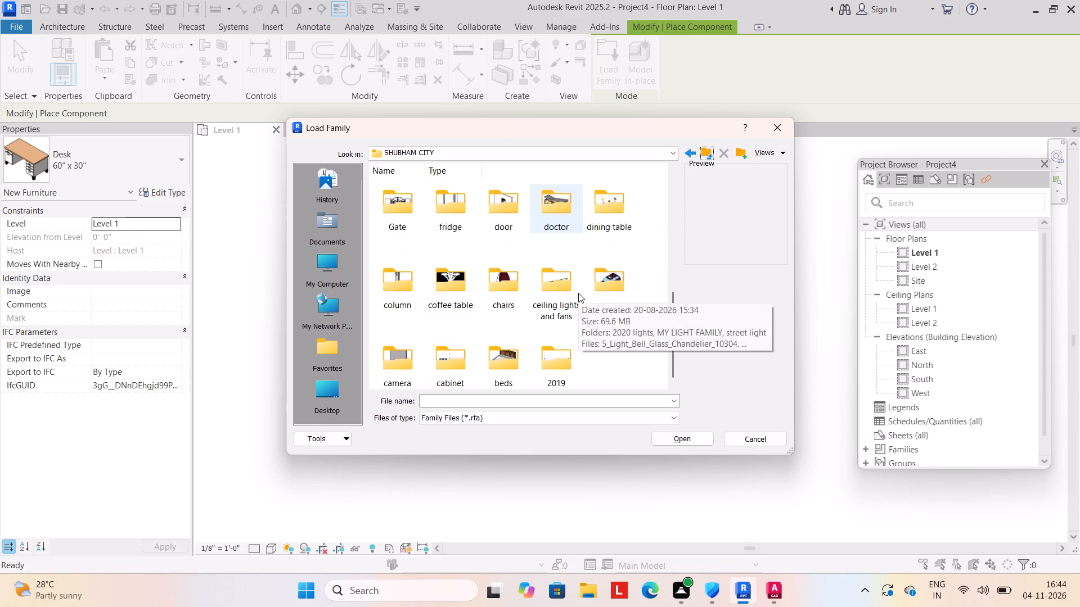
{"action": "scroll", "coordinate": [445, 346], "scroll_direction": "down", "scroll_amount": 5}
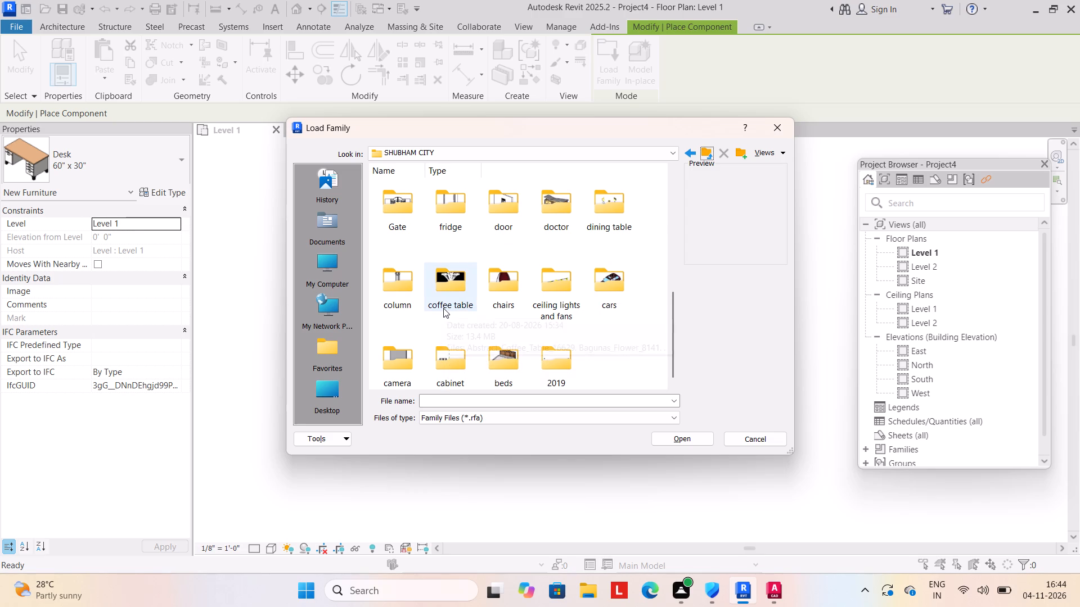
{"action": "scroll", "coordinate": [515, 284], "scroll_direction": "down", "scroll_amount": 6}
{"action": "double_click", "coordinate": [513, 361]}
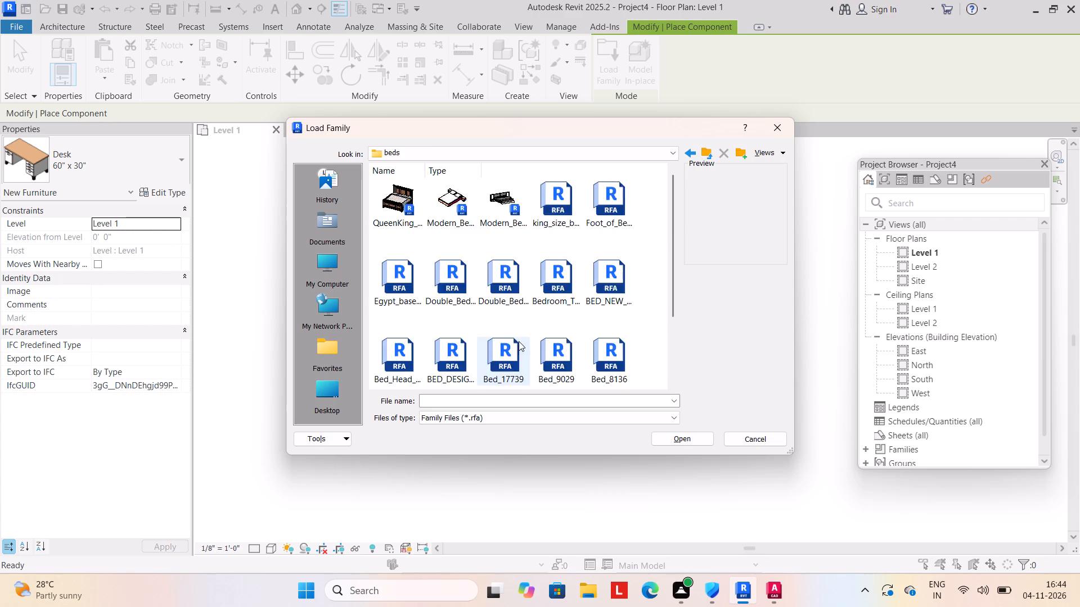
{"action": "scroll", "coordinate": [524, 334], "scroll_direction": "down", "scroll_amount": 3}
{"action": "left_click", "coordinate": [498, 259]}
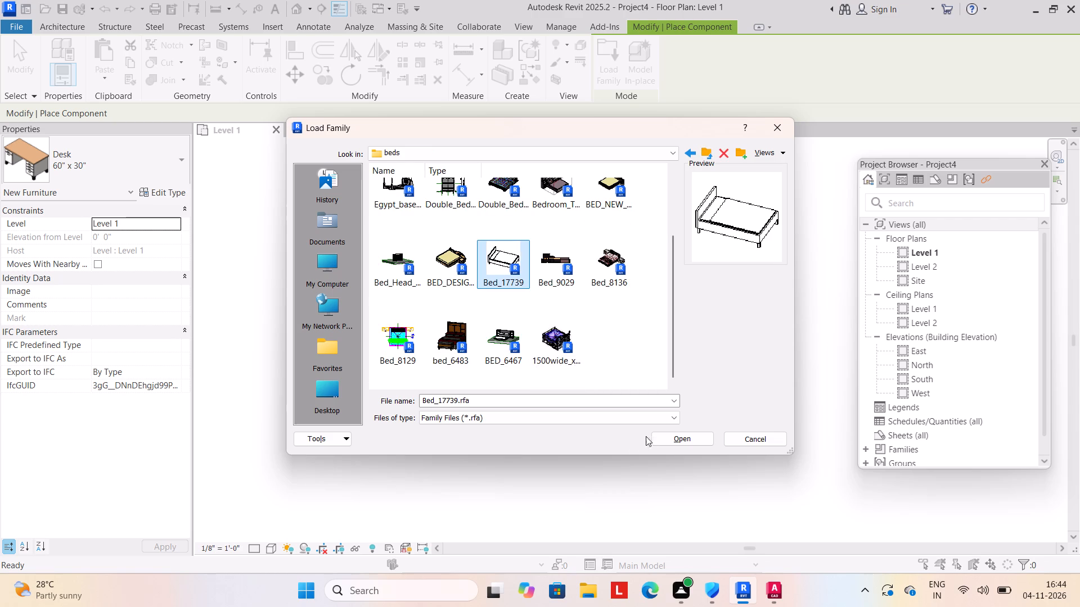
{"action": "left_click", "coordinate": [660, 438]}
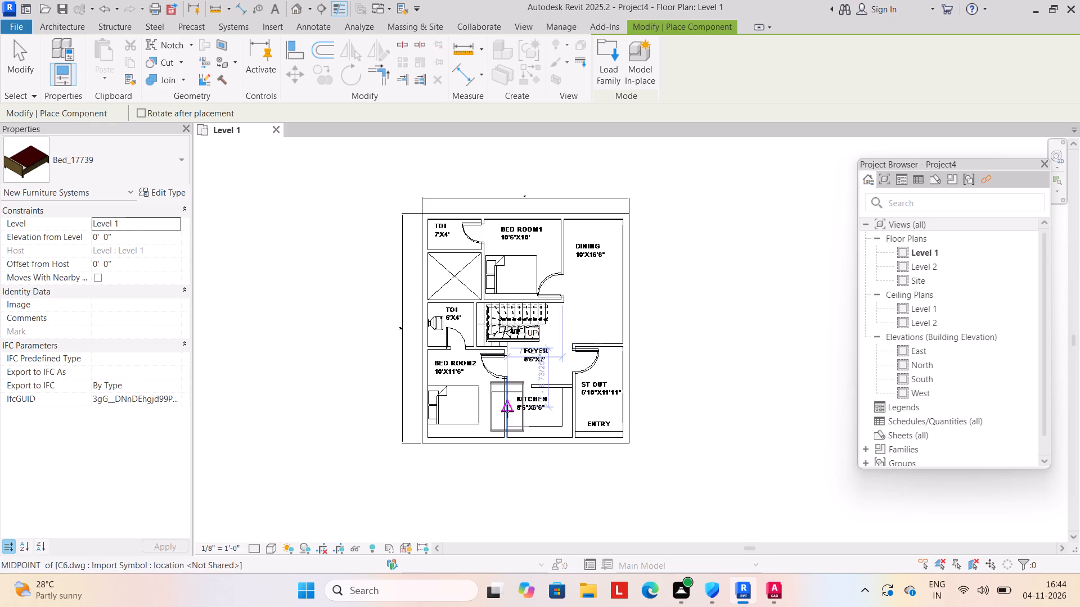
Rotate the bed a quarter turn and place one over the plan's bed symbol in Bed Room 2 and one in Bed Room 1.
{"action": "key", "text": "space"}
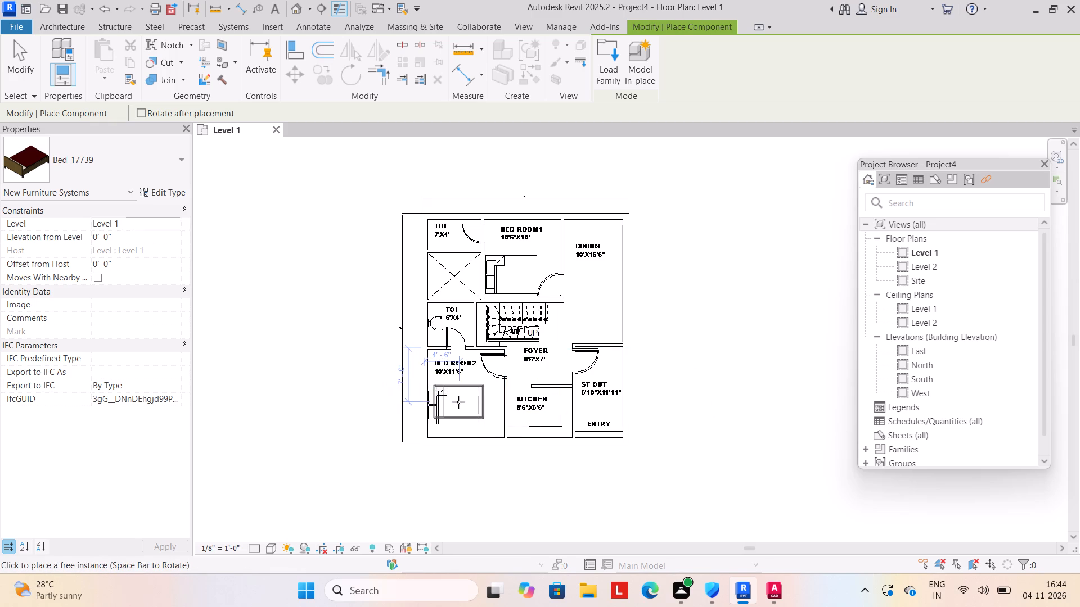
{"action": "left_click", "coordinate": [454, 404]}
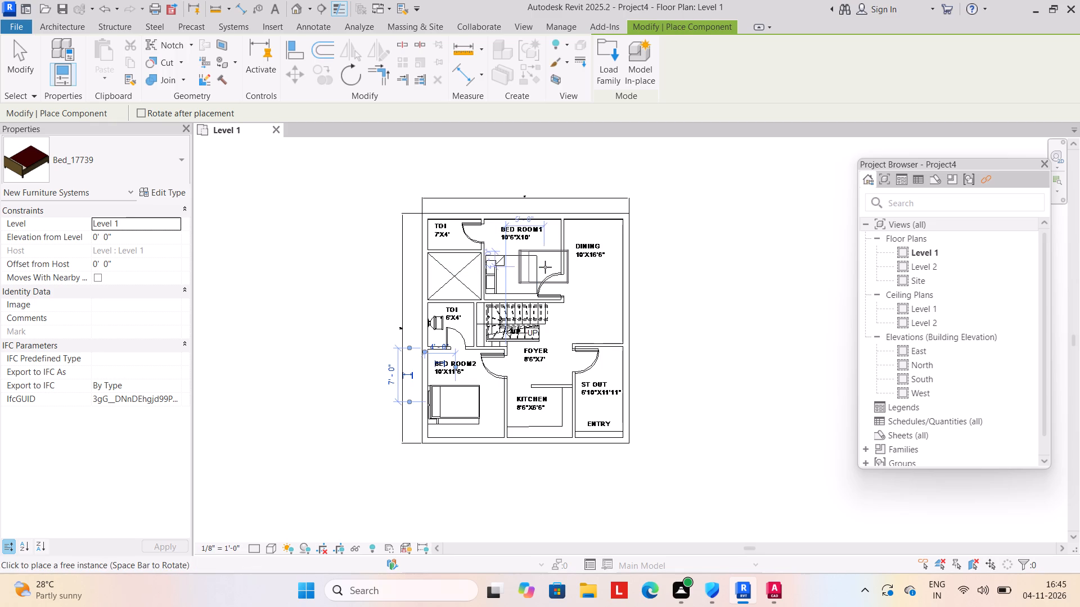
{"action": "scroll", "coordinate": [549, 268], "scroll_direction": "up", "scroll_amount": 7}
{"action": "scroll", "coordinate": [497, 272], "scroll_direction": "up", "scroll_amount": 4}
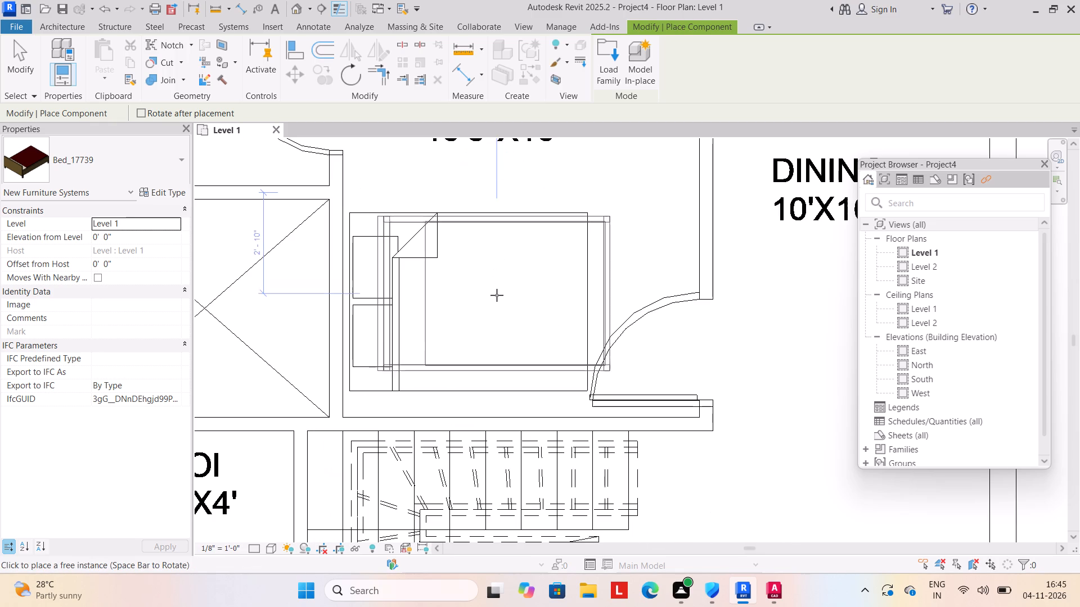
{"action": "left_click", "coordinate": [470, 305]}
Load the Single_Seat_Sofa_by_Vaghi_13650 family from the library's sofa folder.
{"action": "scroll", "coordinate": [445, 348], "scroll_direction": "down", "scroll_amount": 2}
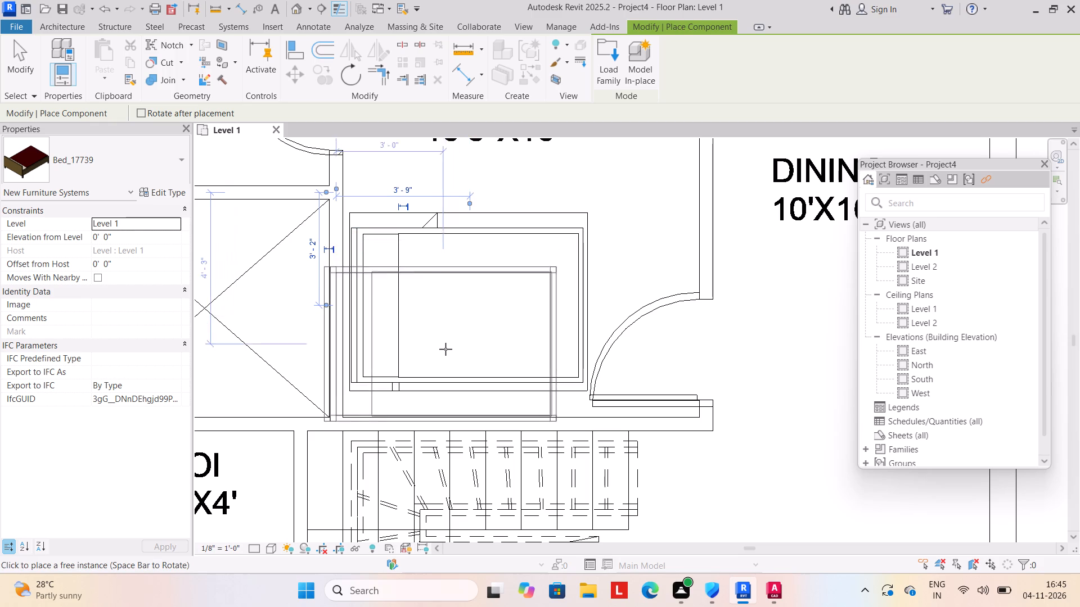
{"action": "scroll", "coordinate": [445, 349], "scroll_direction": "down", "scroll_amount": 4}
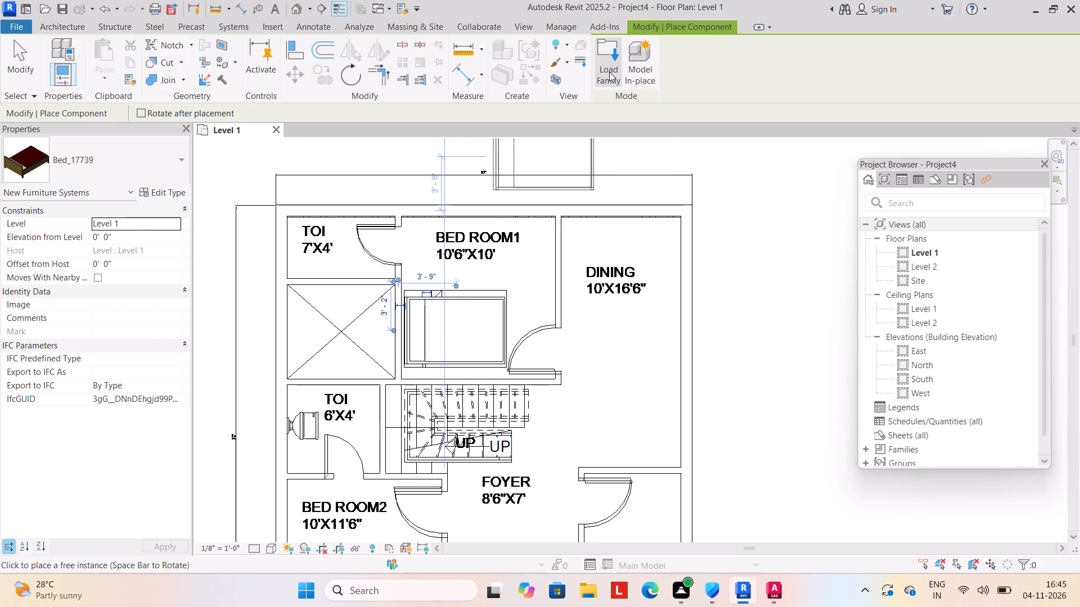
{"action": "left_click", "coordinate": [609, 72]}
{"action": "scroll", "coordinate": [576, 296], "scroll_direction": "down", "scroll_amount": 4}
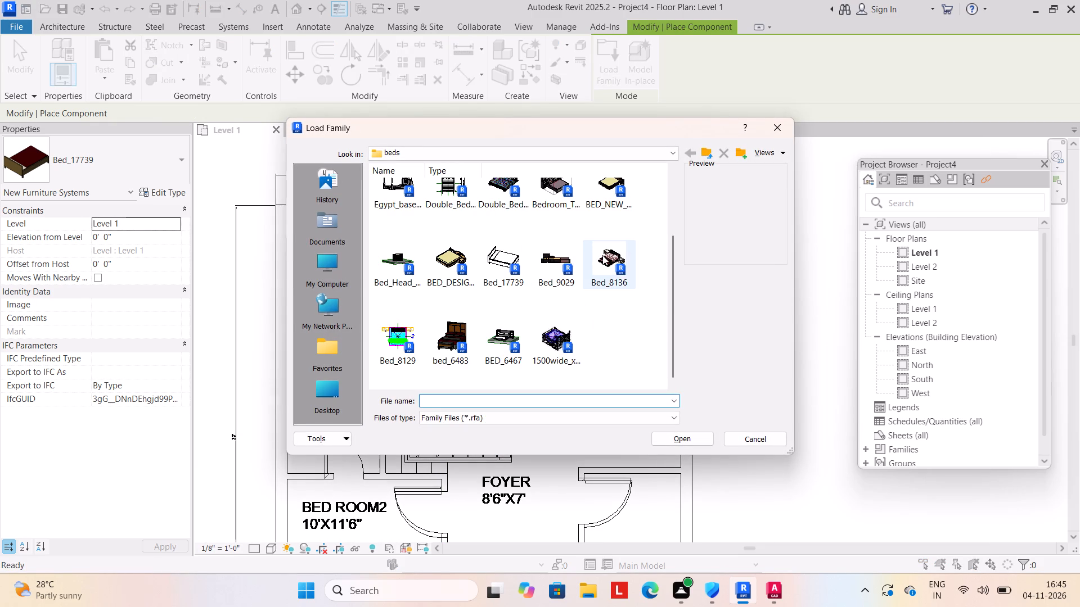
{"action": "scroll", "coordinate": [514, 289], "scroll_direction": "up", "scroll_amount": 4}
{"action": "scroll", "coordinate": [513, 287], "scroll_direction": "down", "scroll_amount": 3}
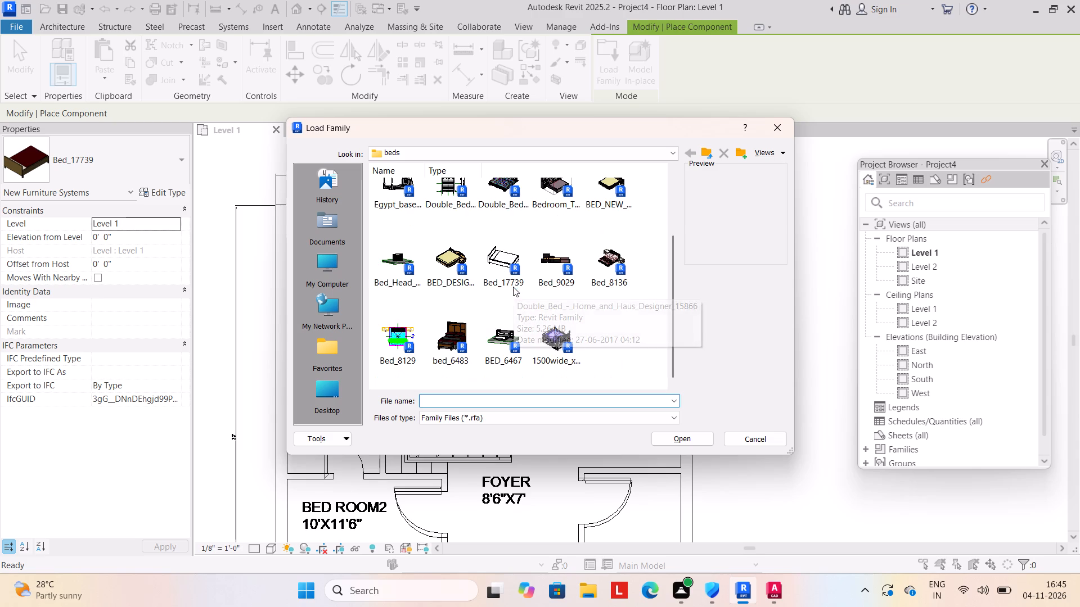
{"action": "left_click", "coordinate": [703, 155]}
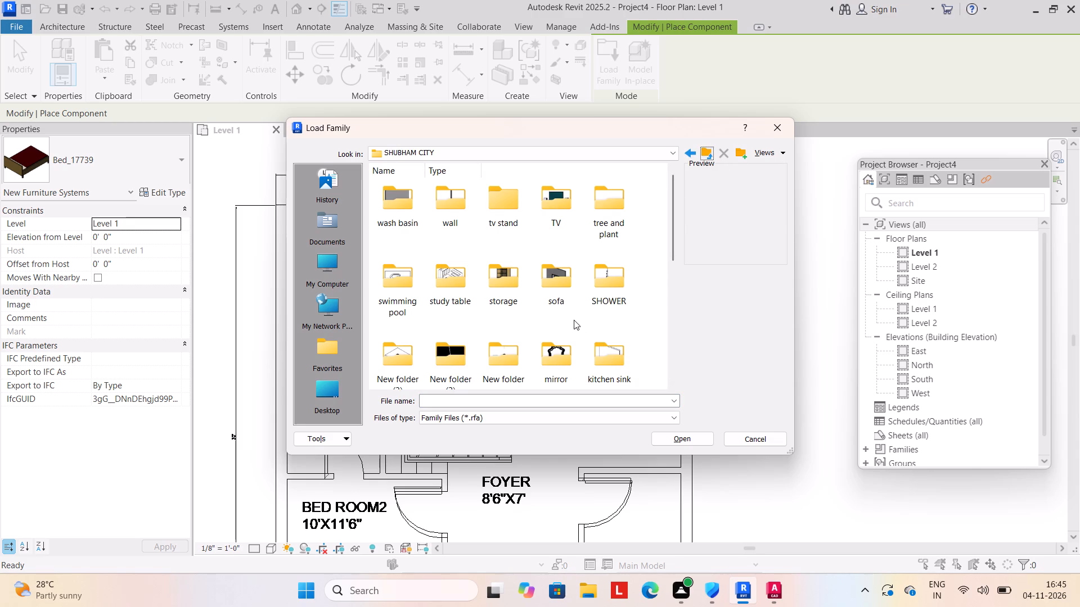
{"action": "double_click", "coordinate": [555, 290]}
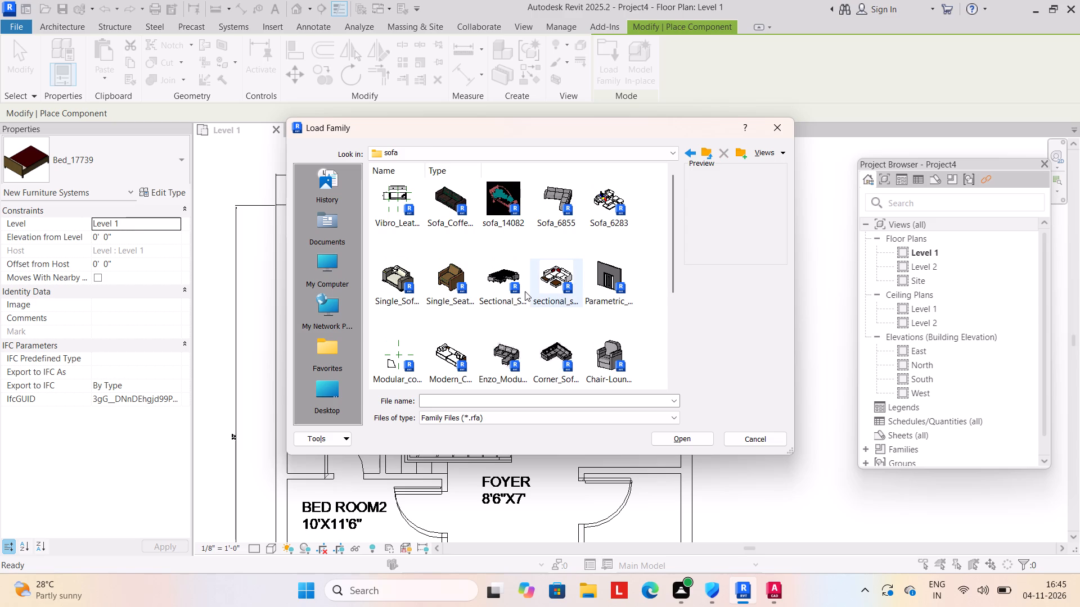
{"action": "double_click", "coordinate": [449, 286]}
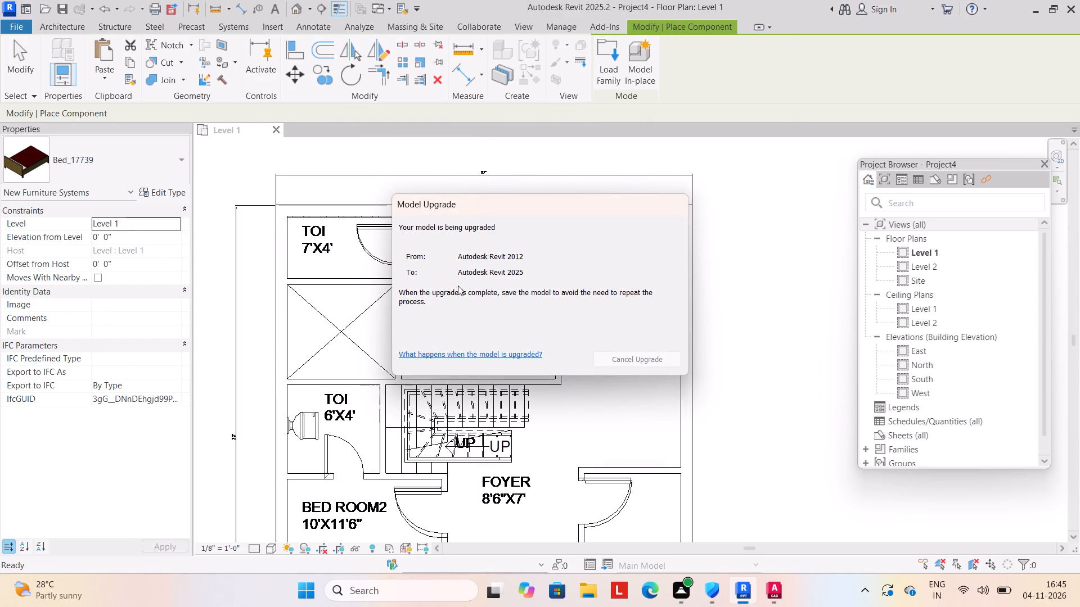
Load the Modern_Toilet_7747 family from the library's wash basin folder and dismiss the save reminder without saving.
{"action": "scroll", "coordinate": [555, 363], "scroll_direction": "down", "scroll_amount": 4}
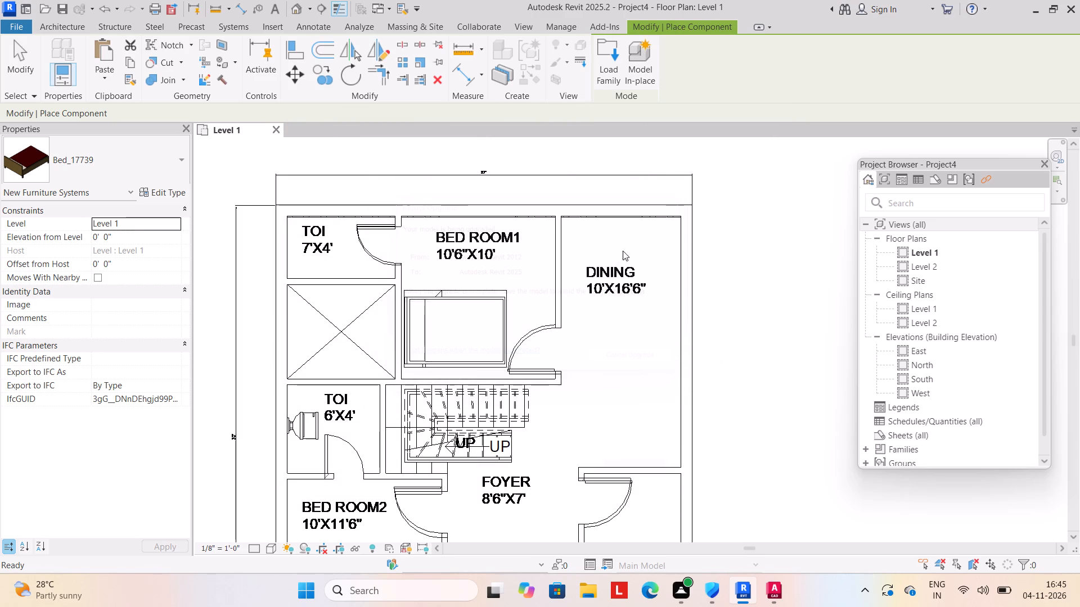
{"action": "scroll", "coordinate": [557, 371], "scroll_direction": "down", "scroll_amount": 4}
{"action": "middle_click_drag", "start_coordinate": [556, 359], "coordinate": [580, 278]}
{"action": "scroll", "coordinate": [557, 386], "scroll_direction": "down", "scroll_amount": 1}
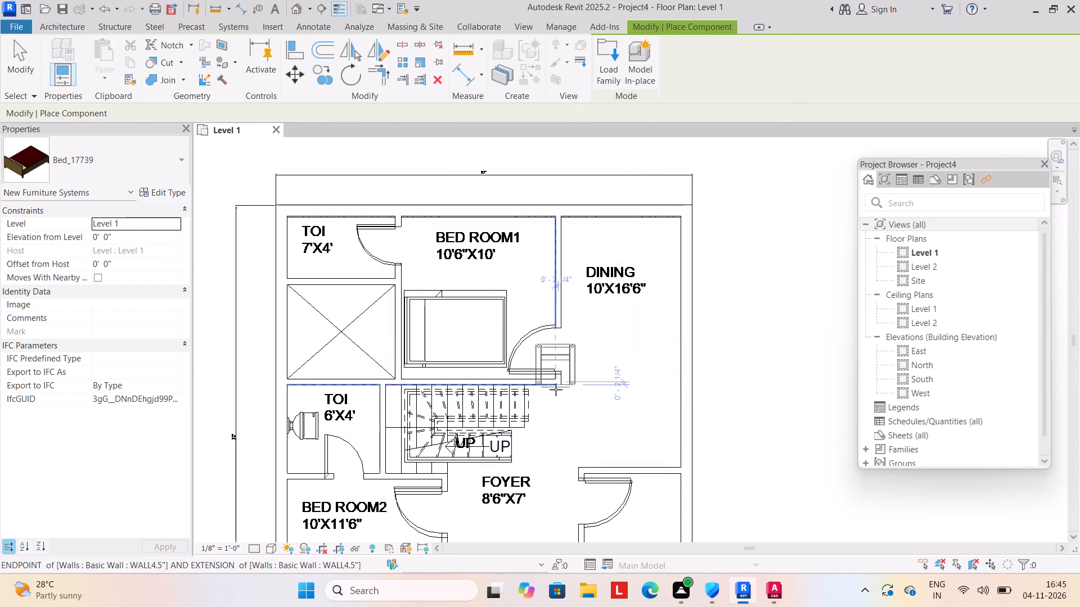
{"action": "scroll", "coordinate": [556, 389], "scroll_direction": "down", "scroll_amount": 2}
{"action": "left_click", "coordinate": [608, 62]}
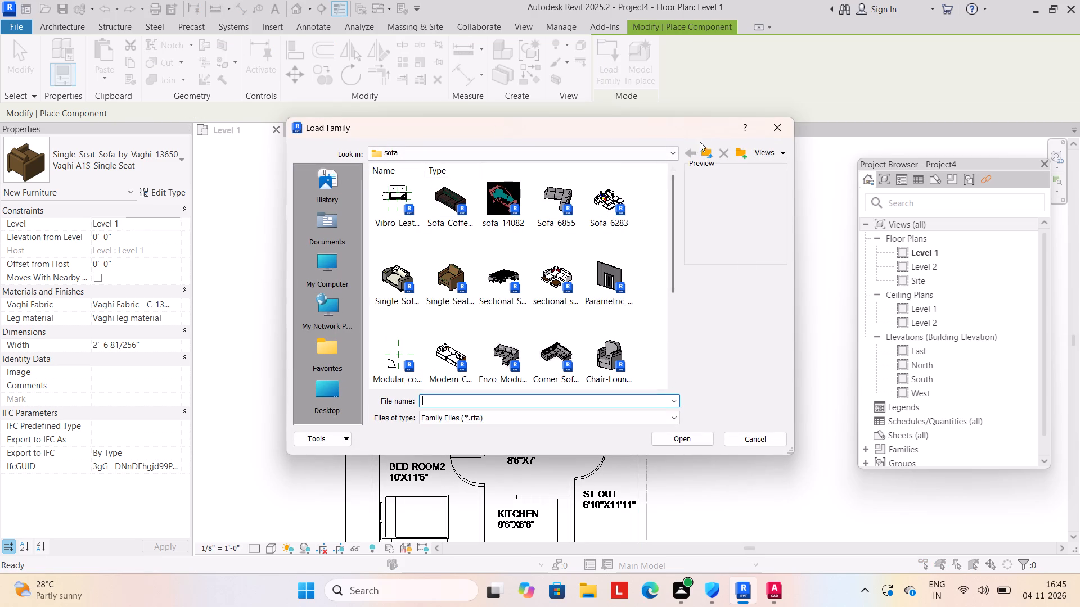
{"action": "left_click", "coordinate": [701, 150]}
{"action": "double_click", "coordinate": [611, 197]}
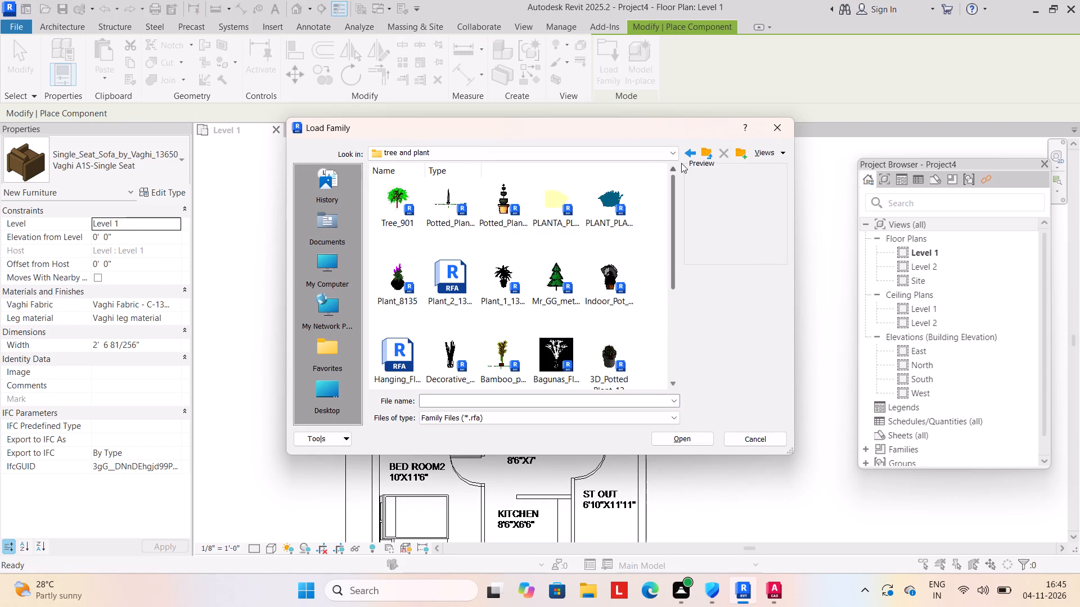
{"action": "left_click", "coordinate": [703, 151]}
{"action": "scroll", "coordinate": [583, 283], "scroll_direction": "down", "scroll_amount": 1}
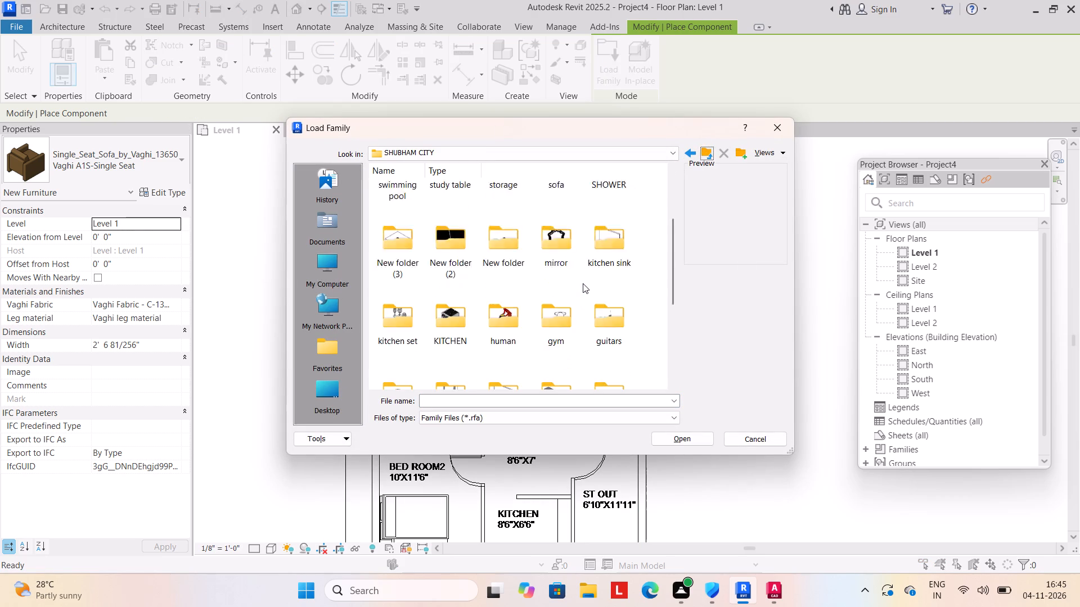
{"action": "scroll", "coordinate": [583, 283], "scroll_direction": "down", "scroll_amount": 3}
{"action": "scroll", "coordinate": [583, 284], "scroll_direction": "up", "scroll_amount": 4}
{"action": "double_click", "coordinate": [403, 213]}
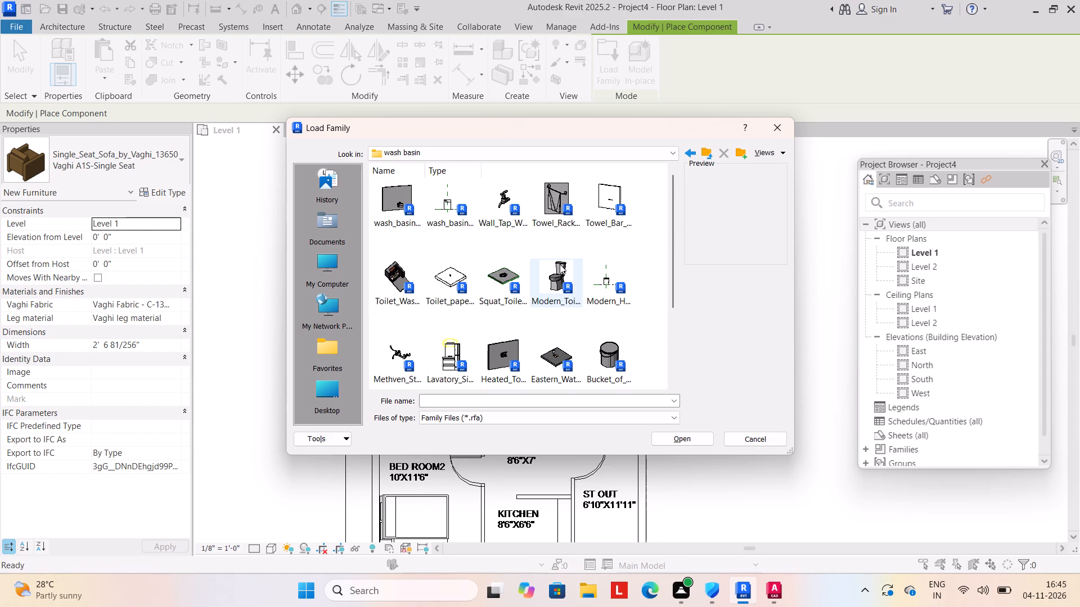
{"action": "left_click", "coordinate": [560, 264]}
{"action": "left_click", "coordinate": [663, 435]}
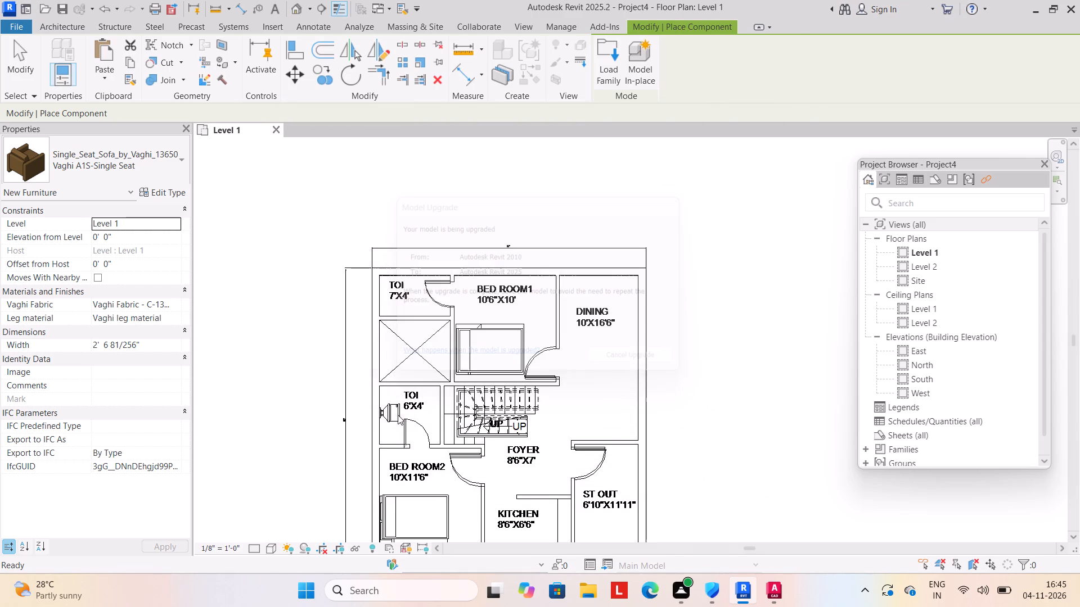
{"action": "scroll", "coordinate": [397, 416], "scroll_direction": "up", "scroll_amount": 5}
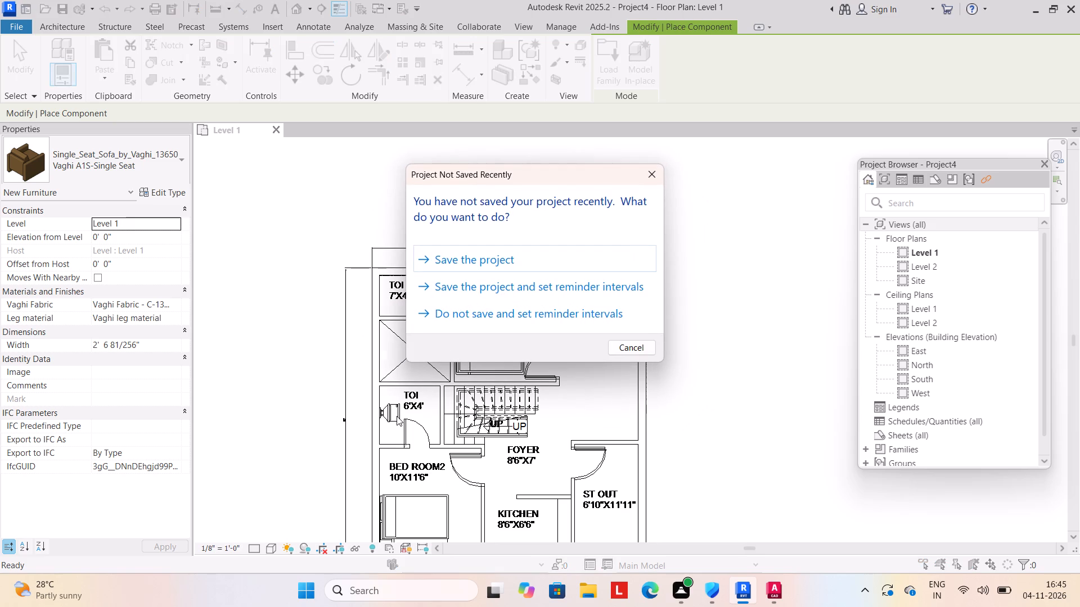
{"action": "left_click", "coordinate": [650, 171]}
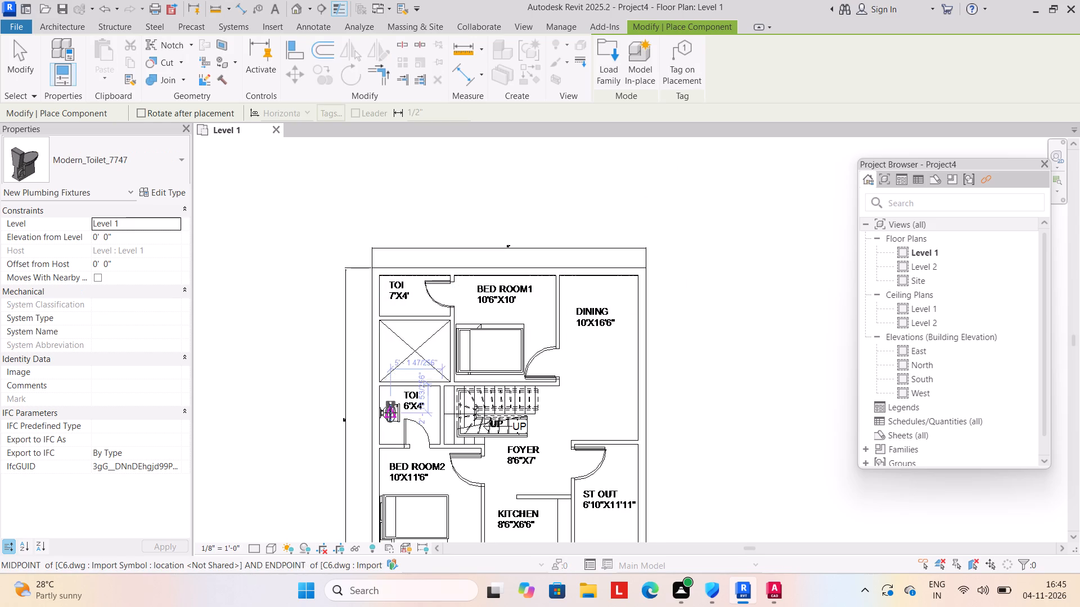
Rotate the toilet to match the plan, place it over the WC symbol in the 6'x4' toilet, and end component placement.
{"action": "key", "text": "space"}
{"action": "scroll", "coordinate": [392, 405], "scroll_direction": "up", "scroll_amount": 6}
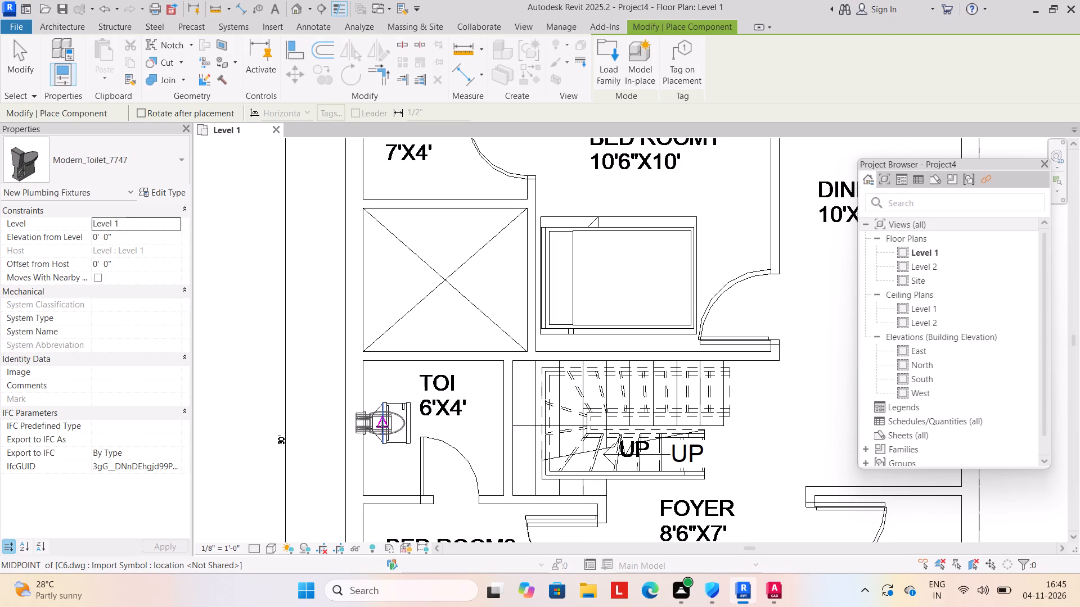
{"action": "left_click", "coordinate": [391, 424]}
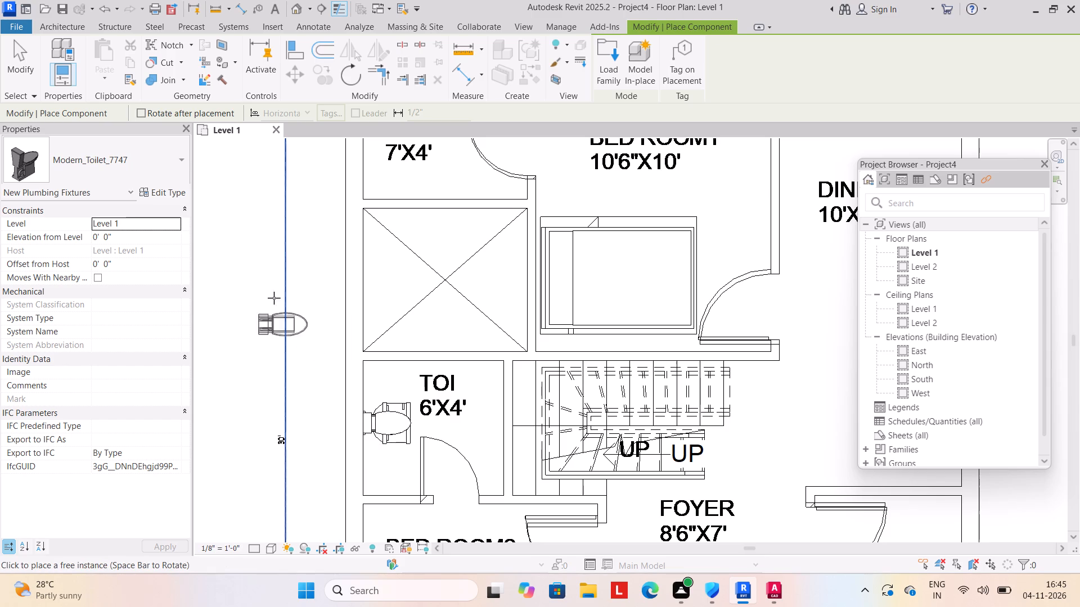
{"action": "left_click", "coordinate": [25, 52]}
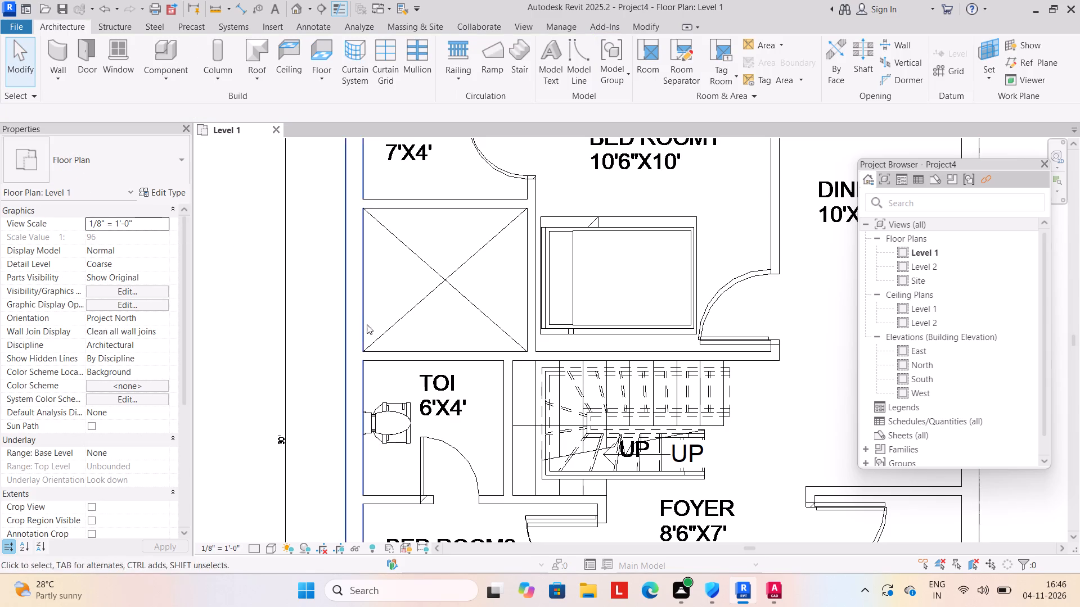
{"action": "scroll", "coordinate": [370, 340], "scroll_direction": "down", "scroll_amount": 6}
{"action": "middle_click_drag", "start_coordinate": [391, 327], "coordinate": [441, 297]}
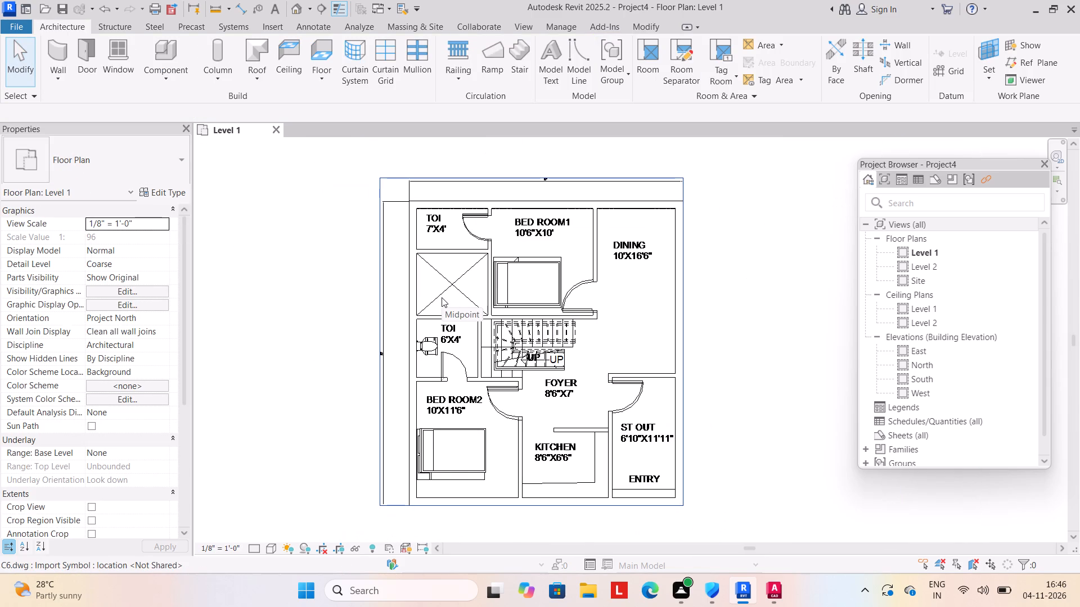
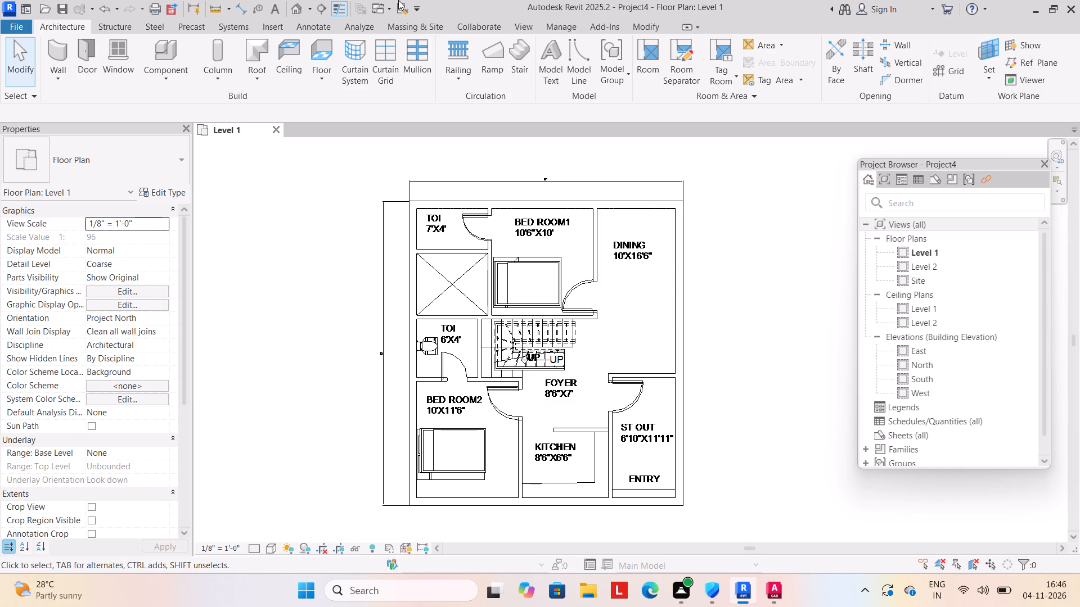
Open the default 3D view to see the modelled building.
{"action": "left_click", "coordinate": [293, 6]}
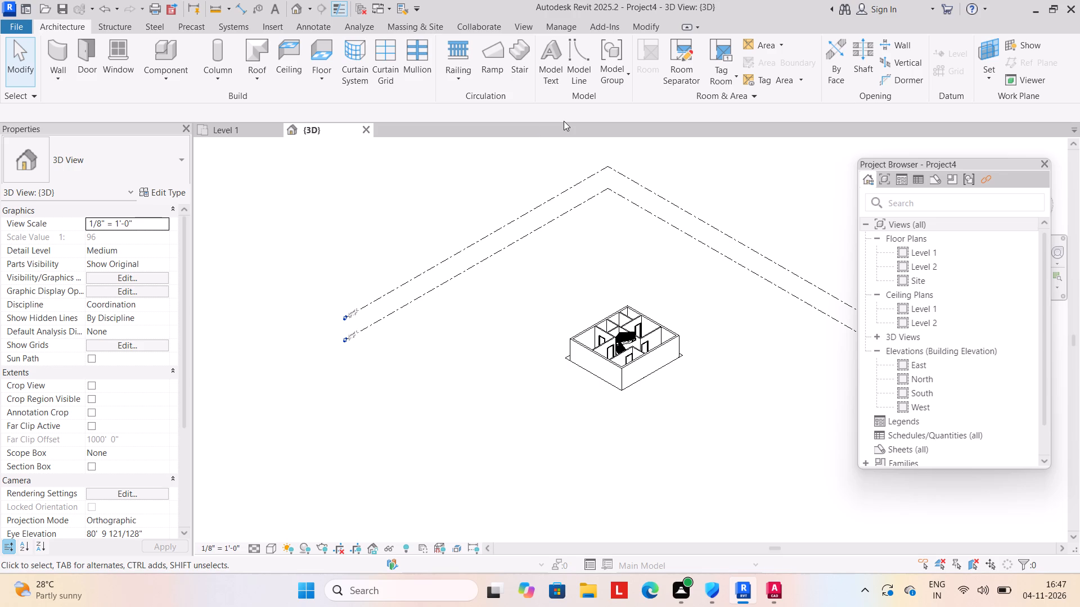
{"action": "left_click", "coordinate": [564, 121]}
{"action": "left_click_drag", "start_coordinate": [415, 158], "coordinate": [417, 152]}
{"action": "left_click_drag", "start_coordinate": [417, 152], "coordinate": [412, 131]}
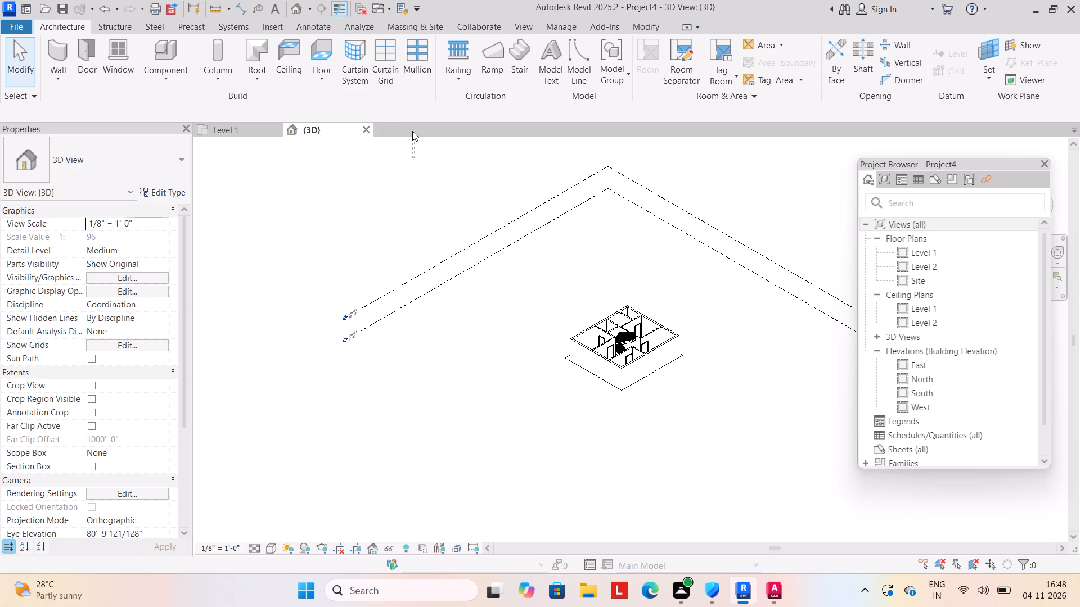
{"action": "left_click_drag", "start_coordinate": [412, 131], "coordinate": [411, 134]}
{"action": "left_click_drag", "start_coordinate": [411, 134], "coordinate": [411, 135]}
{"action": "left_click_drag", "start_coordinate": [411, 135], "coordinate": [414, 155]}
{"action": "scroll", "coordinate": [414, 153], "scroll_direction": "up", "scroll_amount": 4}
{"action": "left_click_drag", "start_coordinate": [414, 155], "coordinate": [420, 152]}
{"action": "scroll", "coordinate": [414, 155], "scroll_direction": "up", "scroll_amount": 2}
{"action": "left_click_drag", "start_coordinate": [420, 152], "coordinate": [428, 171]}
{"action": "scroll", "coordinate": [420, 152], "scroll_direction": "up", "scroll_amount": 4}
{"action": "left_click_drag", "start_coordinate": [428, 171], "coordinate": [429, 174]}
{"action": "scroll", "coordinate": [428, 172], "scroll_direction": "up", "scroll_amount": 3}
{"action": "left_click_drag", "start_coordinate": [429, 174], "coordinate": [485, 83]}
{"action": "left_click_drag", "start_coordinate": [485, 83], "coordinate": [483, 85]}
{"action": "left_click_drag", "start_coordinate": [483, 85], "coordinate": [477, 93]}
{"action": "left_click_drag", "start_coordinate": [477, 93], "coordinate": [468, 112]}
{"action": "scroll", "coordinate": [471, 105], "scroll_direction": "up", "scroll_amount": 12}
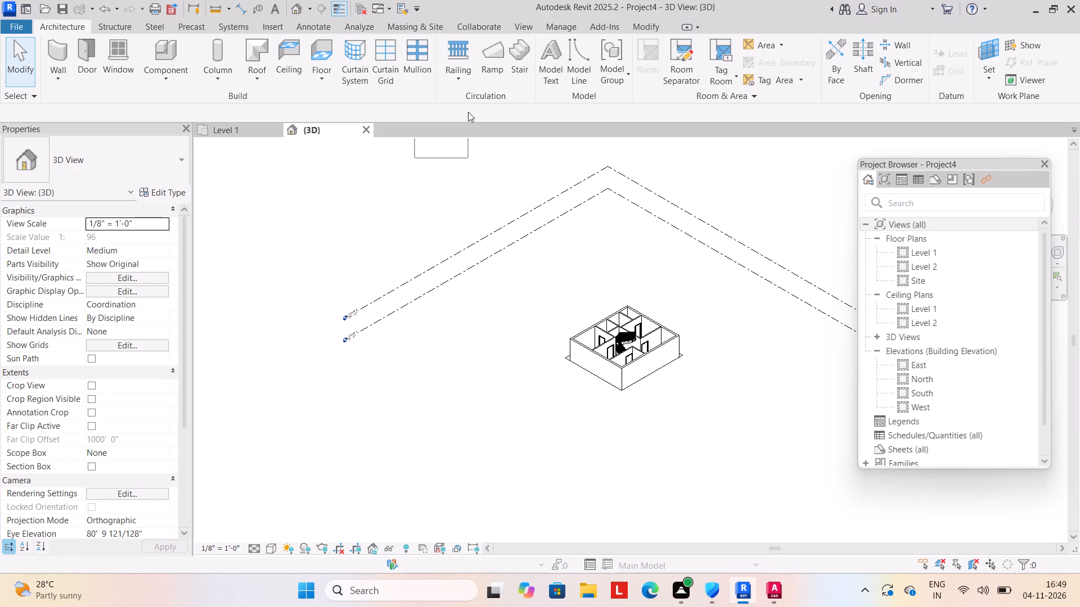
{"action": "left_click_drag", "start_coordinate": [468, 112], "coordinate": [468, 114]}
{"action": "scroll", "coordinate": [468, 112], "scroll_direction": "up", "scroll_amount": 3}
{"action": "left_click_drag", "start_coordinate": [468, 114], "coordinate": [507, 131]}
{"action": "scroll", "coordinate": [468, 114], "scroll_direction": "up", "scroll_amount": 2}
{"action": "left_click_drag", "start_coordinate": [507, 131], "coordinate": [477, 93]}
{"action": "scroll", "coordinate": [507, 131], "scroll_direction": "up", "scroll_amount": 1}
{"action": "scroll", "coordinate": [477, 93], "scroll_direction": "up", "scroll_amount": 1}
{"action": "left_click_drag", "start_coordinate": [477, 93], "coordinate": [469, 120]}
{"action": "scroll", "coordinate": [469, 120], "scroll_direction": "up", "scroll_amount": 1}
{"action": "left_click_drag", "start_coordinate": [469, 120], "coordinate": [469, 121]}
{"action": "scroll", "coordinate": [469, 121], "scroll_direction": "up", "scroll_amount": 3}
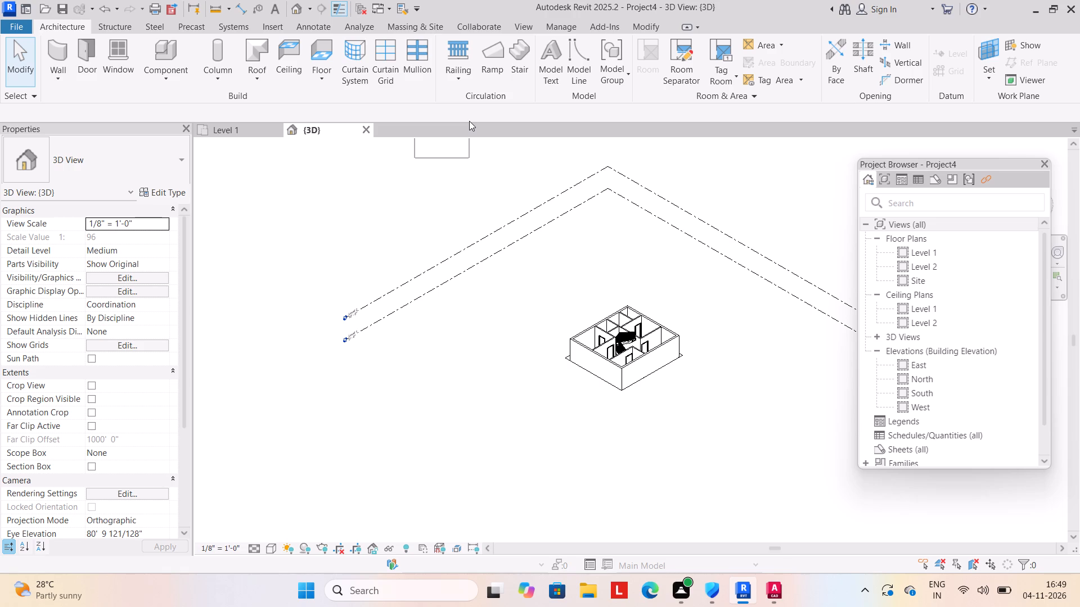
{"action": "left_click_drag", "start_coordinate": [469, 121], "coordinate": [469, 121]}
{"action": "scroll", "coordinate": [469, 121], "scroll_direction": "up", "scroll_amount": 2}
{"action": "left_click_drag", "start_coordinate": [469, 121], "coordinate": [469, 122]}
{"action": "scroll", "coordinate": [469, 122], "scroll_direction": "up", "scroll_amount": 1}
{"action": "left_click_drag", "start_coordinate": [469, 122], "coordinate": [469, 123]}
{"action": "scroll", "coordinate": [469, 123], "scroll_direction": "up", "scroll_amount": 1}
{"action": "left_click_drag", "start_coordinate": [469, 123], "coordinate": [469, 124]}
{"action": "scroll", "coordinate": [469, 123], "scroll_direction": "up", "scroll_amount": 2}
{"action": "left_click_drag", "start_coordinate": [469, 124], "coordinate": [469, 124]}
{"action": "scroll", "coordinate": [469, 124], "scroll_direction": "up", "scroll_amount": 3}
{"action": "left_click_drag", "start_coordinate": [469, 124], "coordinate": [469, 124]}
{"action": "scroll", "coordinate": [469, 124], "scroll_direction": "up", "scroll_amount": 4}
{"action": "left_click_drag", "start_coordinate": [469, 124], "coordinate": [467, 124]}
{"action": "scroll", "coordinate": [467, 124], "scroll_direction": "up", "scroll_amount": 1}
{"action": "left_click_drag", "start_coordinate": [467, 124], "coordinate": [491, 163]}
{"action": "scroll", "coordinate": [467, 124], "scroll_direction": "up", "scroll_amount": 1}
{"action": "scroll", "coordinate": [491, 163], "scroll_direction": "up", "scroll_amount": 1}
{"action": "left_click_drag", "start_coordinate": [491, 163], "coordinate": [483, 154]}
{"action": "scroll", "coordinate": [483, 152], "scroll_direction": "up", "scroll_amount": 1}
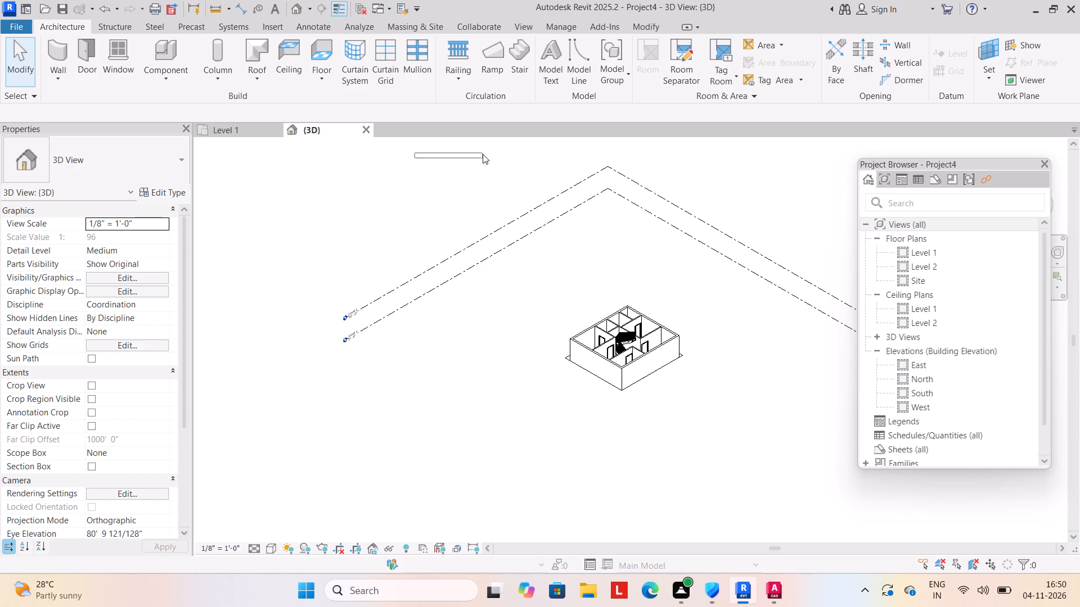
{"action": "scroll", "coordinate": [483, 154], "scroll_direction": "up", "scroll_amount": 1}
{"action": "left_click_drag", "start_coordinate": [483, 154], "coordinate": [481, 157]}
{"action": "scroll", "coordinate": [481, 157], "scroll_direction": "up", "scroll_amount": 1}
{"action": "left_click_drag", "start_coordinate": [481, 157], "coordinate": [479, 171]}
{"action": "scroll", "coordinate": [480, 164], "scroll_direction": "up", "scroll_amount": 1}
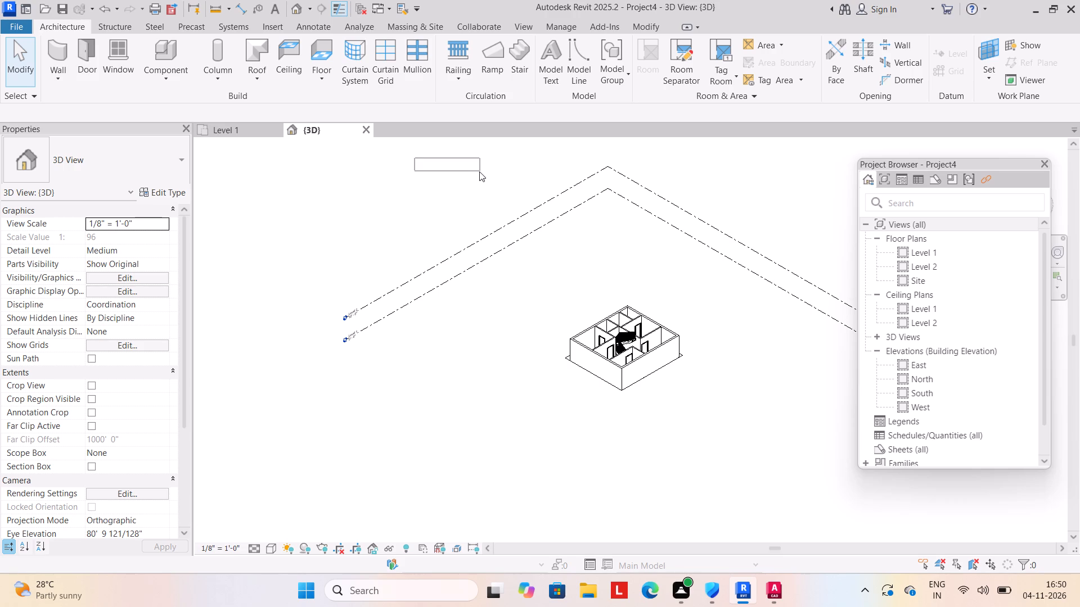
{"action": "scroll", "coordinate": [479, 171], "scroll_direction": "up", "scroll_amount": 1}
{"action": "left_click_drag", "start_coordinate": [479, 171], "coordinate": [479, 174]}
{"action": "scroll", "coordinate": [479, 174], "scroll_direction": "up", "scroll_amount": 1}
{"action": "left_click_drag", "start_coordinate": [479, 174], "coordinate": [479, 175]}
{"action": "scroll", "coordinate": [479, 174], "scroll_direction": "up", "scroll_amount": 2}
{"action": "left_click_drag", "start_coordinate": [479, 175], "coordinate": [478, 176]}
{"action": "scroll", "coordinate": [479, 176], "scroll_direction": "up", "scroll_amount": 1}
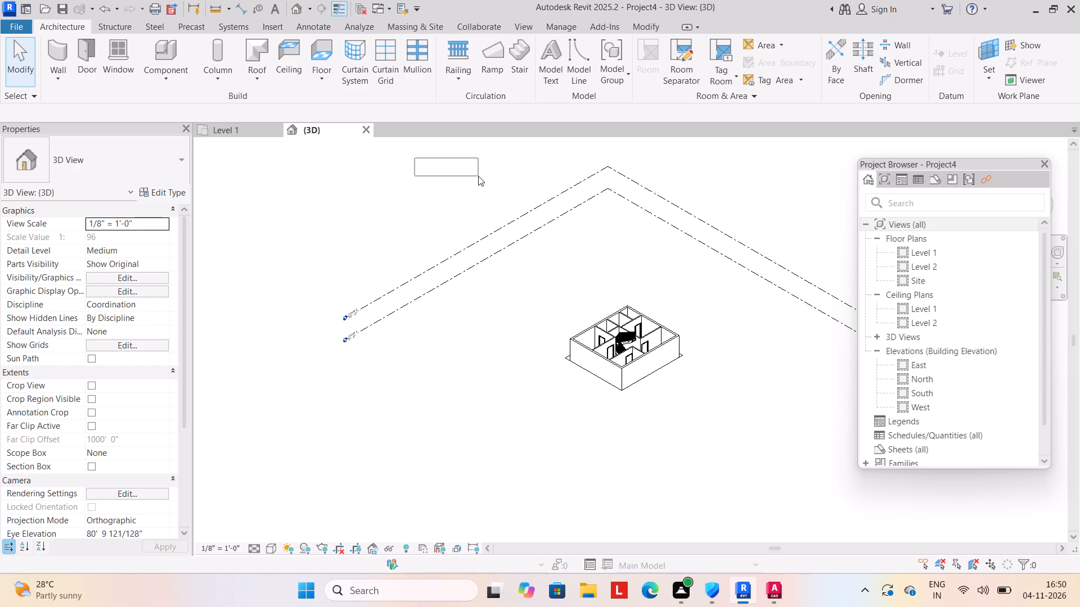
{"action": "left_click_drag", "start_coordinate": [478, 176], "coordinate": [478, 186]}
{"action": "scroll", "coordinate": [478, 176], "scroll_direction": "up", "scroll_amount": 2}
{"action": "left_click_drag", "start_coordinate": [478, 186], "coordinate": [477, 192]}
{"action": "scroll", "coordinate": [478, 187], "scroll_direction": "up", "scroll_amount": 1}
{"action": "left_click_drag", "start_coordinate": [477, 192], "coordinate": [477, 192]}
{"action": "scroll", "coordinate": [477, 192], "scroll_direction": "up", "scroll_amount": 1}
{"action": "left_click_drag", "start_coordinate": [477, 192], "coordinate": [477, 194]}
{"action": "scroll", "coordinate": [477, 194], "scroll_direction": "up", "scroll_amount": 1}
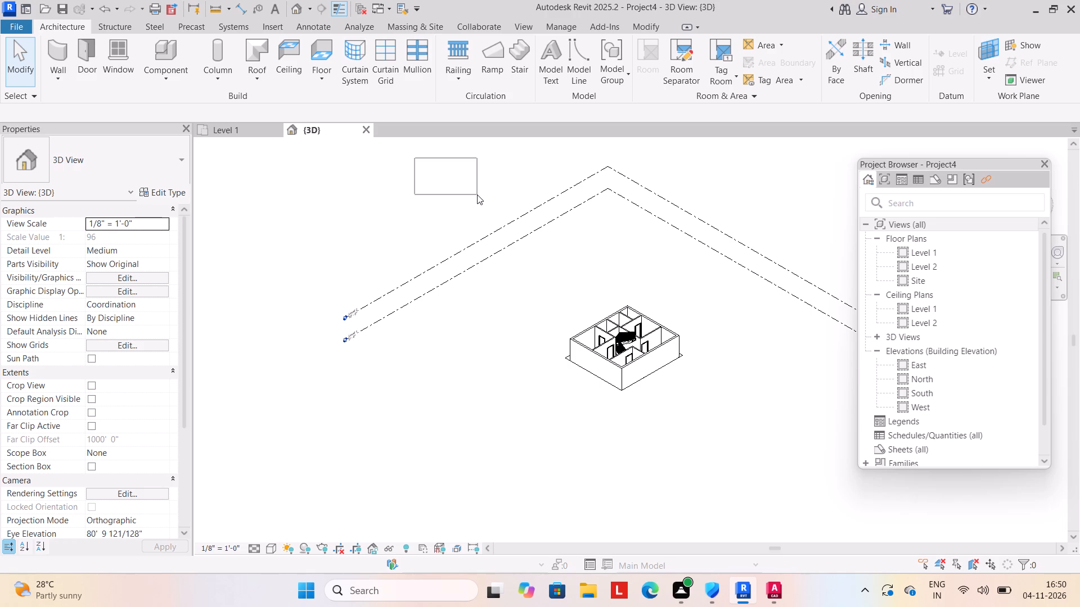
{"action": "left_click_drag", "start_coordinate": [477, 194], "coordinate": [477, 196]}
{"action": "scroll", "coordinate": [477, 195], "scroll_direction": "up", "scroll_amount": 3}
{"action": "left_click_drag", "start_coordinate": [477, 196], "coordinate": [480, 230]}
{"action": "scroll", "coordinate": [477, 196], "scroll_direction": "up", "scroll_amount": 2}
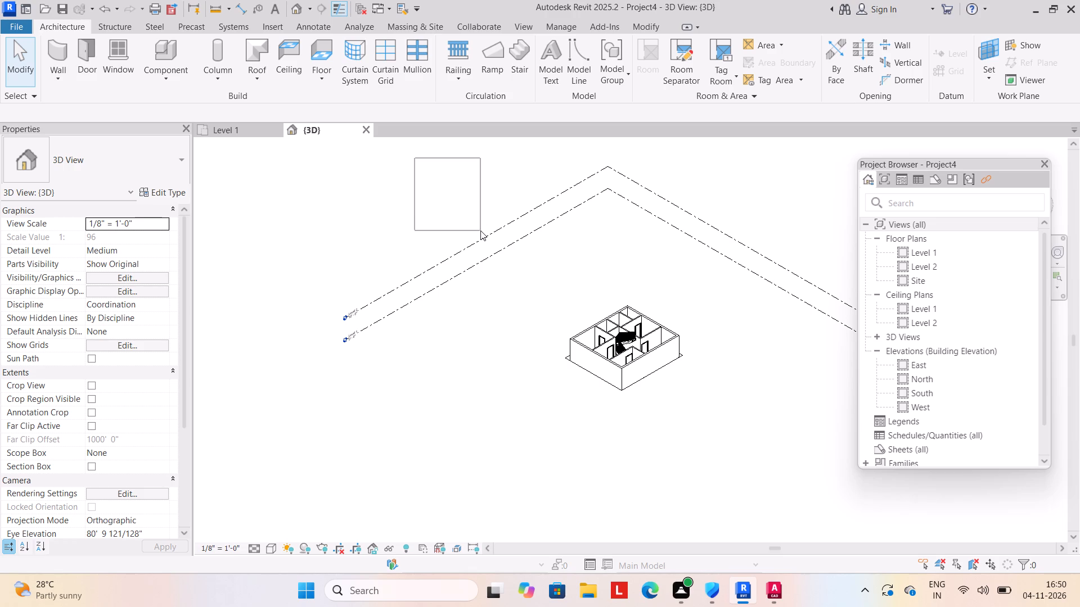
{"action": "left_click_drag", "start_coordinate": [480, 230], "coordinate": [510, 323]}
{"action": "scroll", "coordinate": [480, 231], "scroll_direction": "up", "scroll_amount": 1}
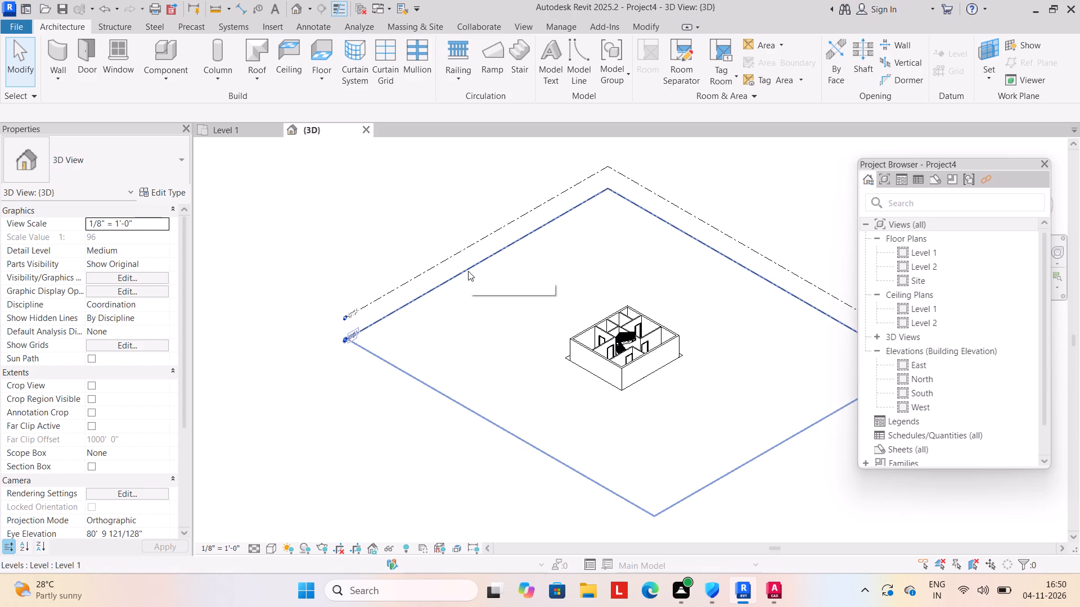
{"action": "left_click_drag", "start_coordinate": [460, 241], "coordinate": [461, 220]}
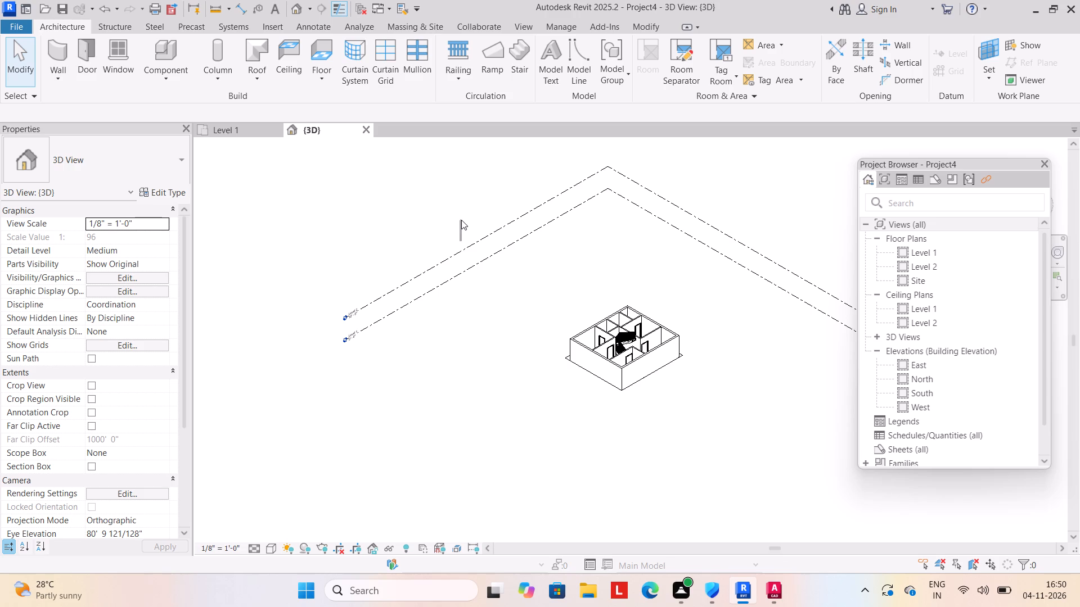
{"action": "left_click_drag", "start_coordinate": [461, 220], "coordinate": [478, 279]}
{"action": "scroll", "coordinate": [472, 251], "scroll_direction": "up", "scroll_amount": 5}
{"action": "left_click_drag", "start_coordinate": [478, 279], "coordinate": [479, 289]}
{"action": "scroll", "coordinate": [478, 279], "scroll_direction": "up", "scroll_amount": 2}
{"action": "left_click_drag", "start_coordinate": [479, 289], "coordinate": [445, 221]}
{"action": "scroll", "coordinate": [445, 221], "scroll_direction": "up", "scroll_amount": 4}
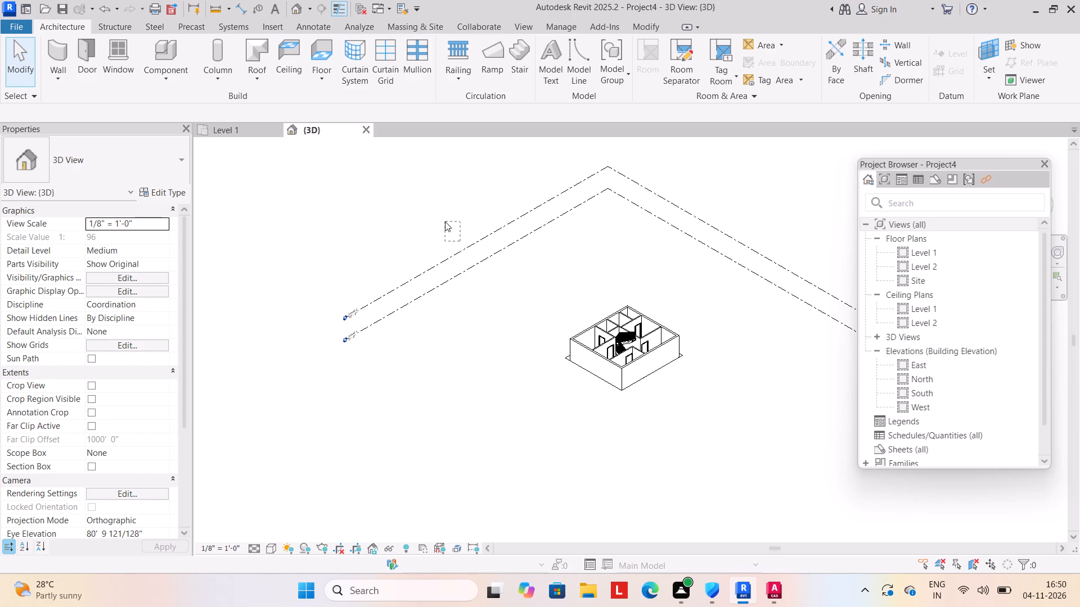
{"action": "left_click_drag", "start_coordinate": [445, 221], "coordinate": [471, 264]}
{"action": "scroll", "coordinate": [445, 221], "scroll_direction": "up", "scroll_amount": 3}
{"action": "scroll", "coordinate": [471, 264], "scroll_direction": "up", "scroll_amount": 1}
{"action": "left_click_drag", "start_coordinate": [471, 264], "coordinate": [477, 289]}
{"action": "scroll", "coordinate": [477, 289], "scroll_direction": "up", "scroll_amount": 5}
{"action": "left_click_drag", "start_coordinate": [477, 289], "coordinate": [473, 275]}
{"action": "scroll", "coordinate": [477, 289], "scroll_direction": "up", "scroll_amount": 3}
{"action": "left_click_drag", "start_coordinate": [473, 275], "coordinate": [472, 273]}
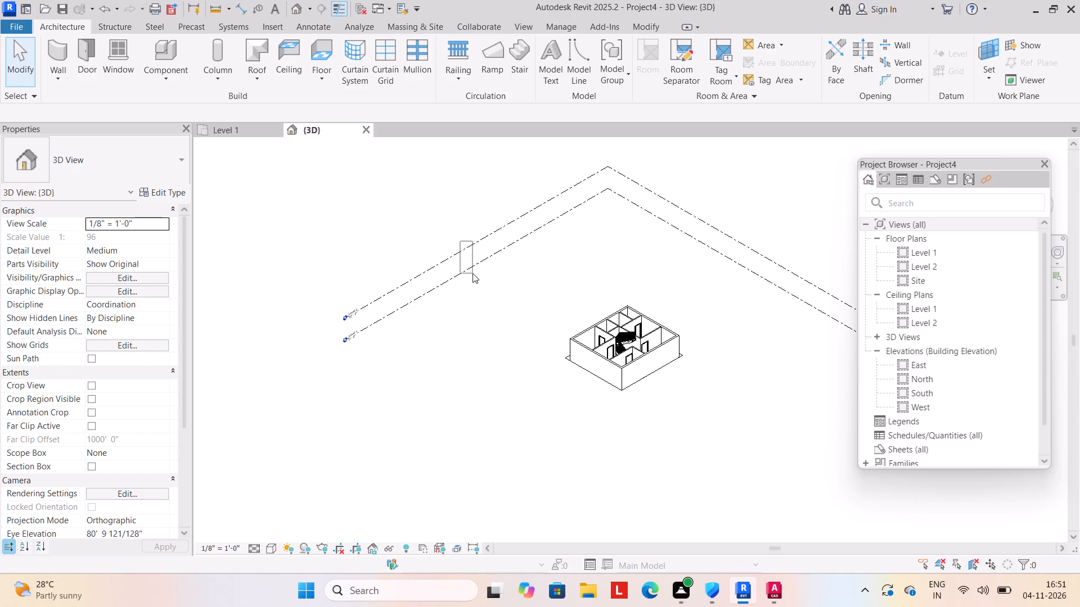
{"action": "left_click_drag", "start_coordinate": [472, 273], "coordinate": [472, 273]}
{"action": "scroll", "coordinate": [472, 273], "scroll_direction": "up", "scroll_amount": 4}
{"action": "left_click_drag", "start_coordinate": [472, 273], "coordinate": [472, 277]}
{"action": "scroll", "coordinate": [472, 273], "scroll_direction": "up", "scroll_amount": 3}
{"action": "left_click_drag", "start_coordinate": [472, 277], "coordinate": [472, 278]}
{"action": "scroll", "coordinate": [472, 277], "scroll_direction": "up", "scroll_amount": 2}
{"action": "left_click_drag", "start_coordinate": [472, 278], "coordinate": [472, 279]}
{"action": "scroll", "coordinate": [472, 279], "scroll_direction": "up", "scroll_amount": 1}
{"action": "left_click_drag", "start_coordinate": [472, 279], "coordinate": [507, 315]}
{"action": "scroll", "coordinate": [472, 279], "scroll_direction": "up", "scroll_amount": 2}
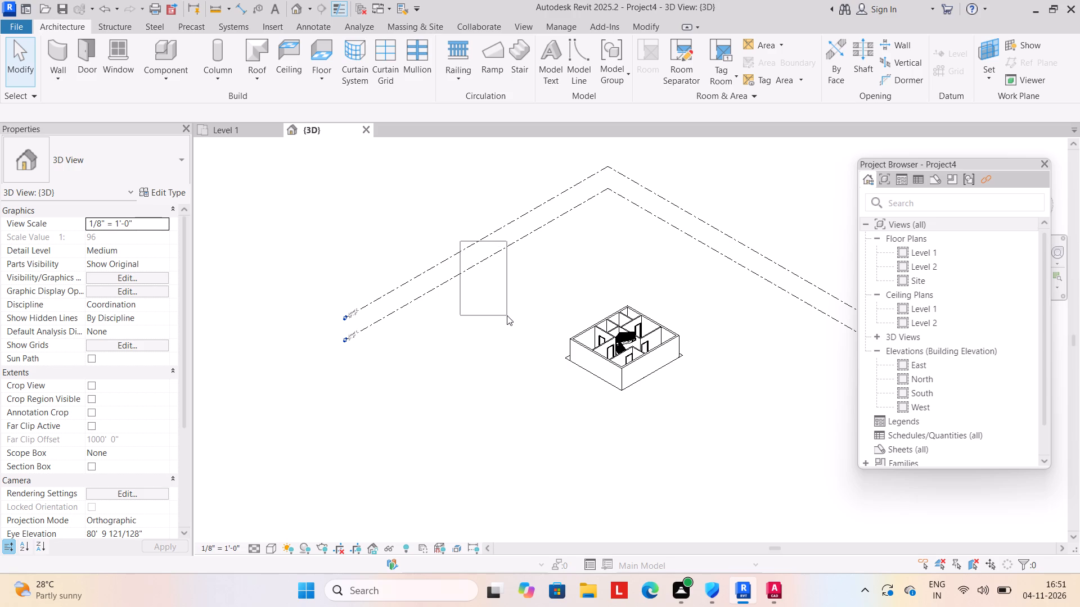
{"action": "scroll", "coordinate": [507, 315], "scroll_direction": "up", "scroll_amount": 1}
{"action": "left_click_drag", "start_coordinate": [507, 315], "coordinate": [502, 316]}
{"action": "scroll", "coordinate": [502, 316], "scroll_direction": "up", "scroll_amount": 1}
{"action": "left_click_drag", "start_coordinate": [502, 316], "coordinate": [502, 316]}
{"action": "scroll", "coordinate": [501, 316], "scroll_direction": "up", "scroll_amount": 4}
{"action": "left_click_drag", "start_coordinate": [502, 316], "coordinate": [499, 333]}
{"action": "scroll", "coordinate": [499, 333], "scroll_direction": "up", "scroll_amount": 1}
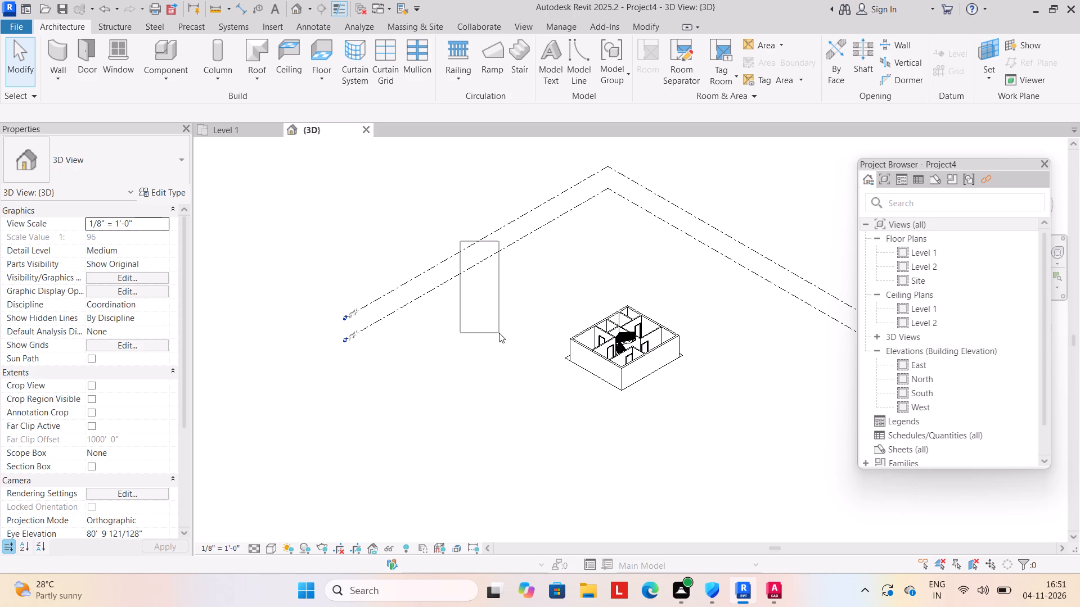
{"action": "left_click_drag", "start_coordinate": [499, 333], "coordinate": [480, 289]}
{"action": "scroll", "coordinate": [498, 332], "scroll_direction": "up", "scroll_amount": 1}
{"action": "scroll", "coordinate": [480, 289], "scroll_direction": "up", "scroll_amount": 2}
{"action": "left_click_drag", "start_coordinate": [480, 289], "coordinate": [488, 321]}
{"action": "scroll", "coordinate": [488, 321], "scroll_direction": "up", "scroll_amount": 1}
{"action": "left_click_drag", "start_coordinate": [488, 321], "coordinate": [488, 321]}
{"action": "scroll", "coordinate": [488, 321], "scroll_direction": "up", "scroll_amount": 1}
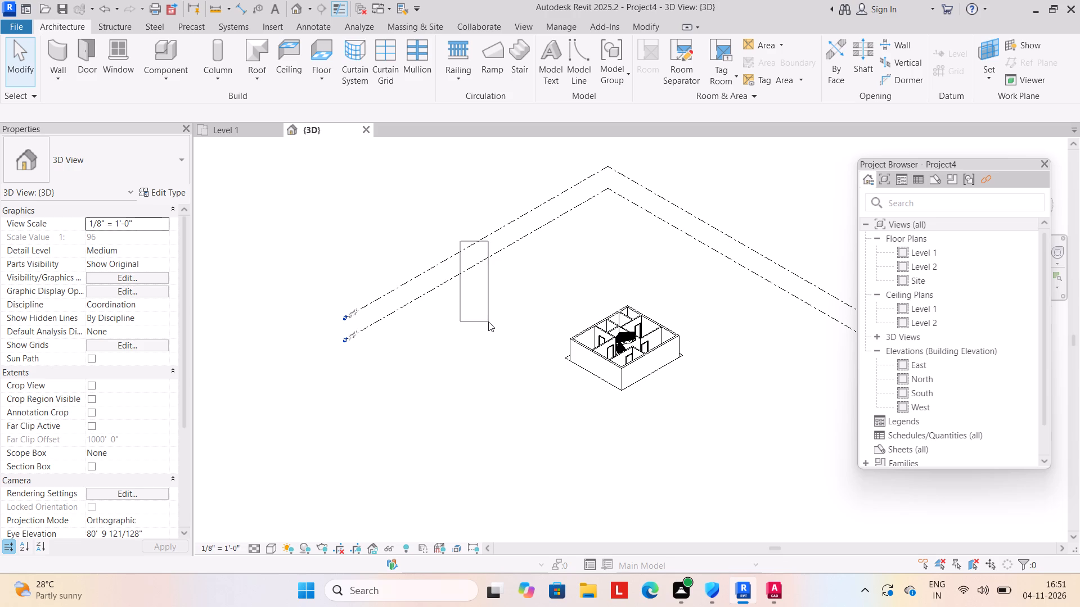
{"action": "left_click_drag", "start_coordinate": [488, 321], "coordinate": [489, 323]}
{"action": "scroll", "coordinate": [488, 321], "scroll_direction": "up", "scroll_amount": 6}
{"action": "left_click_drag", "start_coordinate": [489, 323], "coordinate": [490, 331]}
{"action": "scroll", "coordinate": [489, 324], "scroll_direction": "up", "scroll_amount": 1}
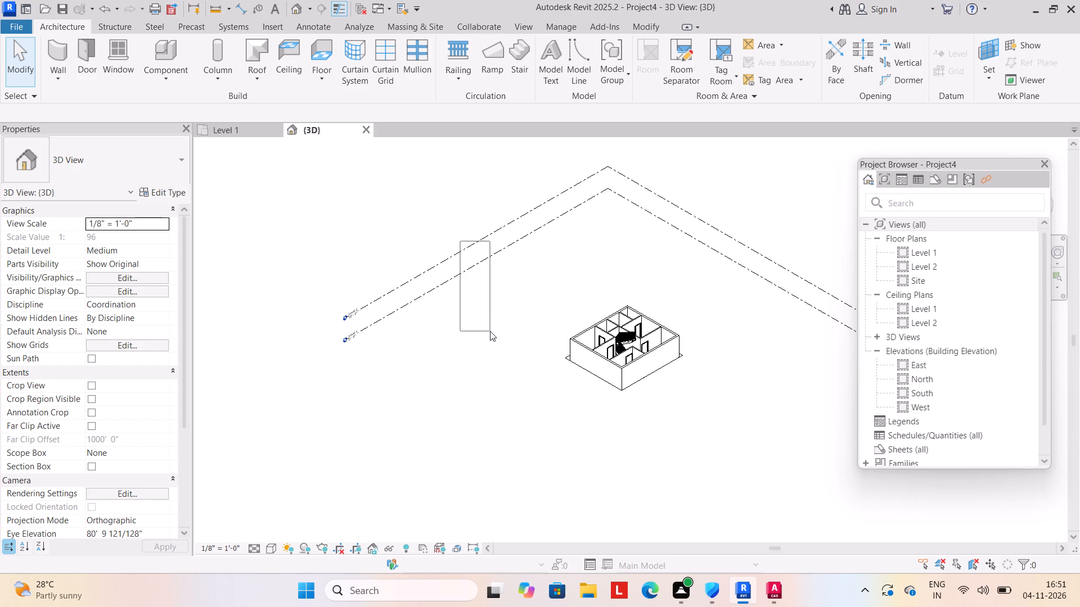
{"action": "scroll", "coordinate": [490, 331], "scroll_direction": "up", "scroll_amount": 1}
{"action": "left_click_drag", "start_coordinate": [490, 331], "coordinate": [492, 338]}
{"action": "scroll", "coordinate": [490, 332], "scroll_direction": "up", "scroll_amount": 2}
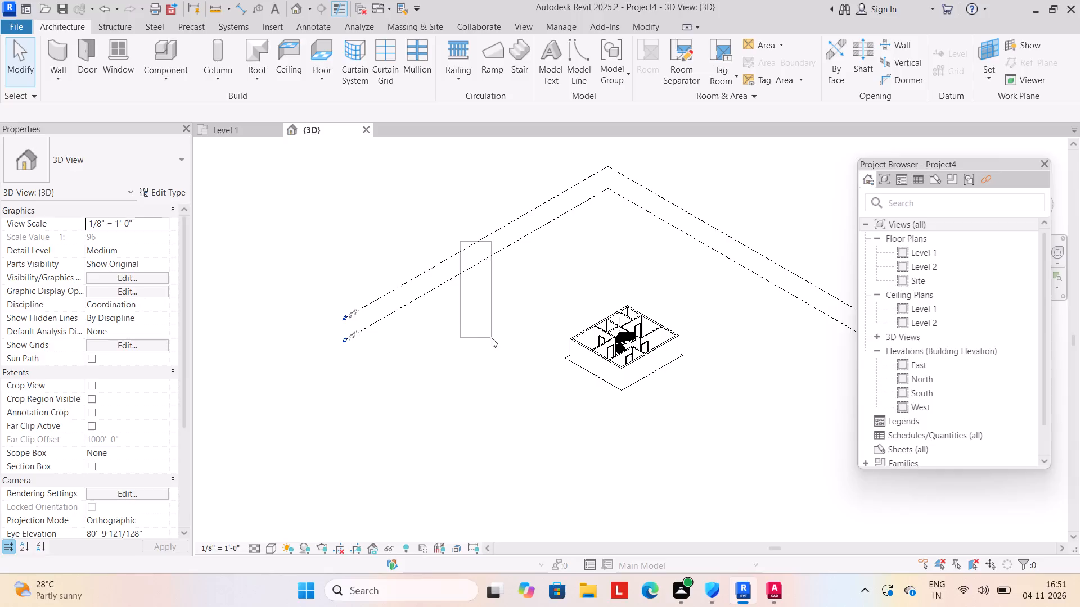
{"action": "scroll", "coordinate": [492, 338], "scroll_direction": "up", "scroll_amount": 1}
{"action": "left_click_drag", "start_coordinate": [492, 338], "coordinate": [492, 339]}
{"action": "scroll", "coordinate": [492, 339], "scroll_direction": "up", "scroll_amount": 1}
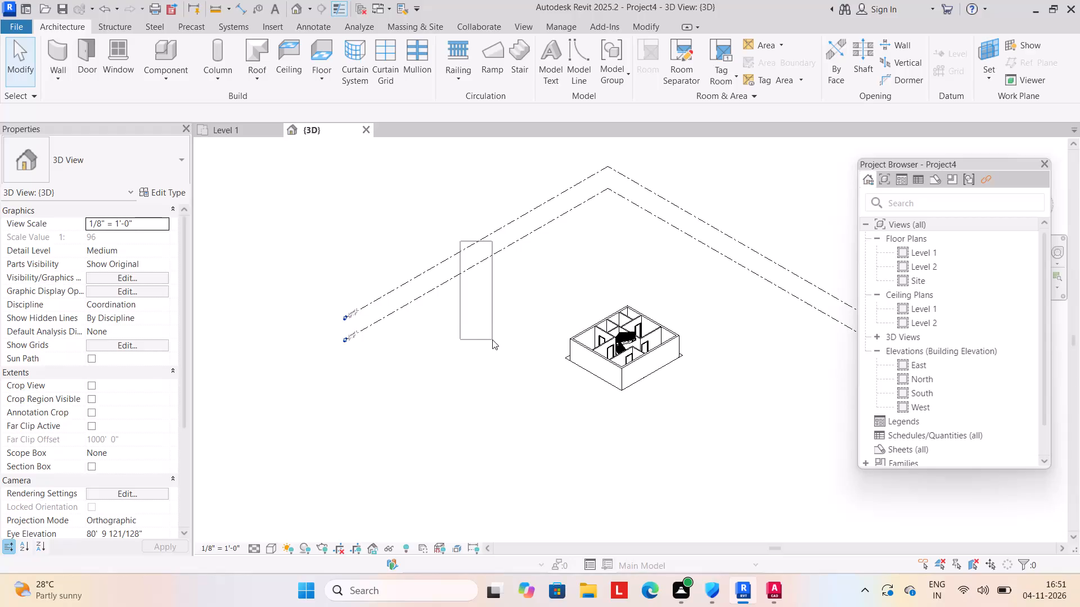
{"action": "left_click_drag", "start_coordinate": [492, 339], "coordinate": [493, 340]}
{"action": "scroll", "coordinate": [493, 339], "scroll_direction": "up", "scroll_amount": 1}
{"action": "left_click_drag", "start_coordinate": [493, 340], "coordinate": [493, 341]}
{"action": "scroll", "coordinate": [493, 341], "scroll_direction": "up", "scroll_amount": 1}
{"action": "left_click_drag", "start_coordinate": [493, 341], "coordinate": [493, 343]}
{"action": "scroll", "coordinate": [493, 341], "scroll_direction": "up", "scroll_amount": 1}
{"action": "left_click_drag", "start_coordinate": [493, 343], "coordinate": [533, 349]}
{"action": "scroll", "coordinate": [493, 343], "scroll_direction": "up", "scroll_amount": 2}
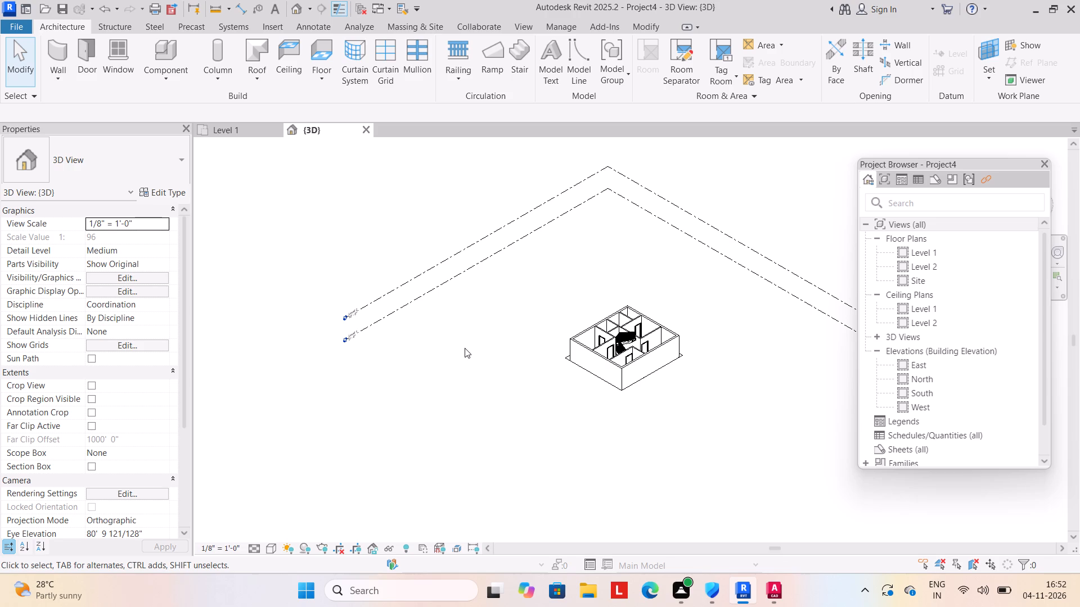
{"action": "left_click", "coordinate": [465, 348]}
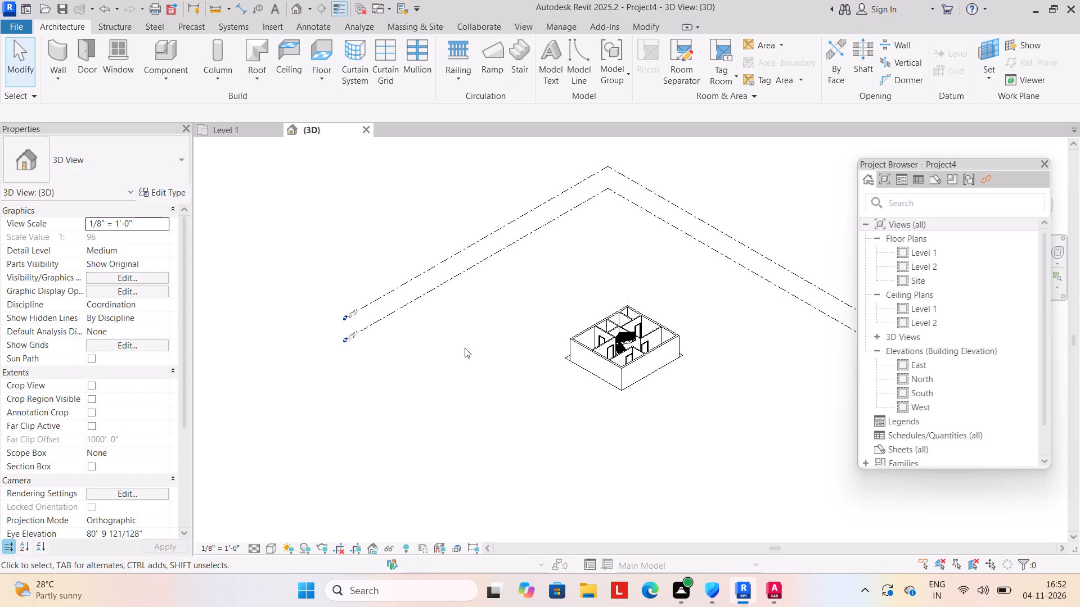
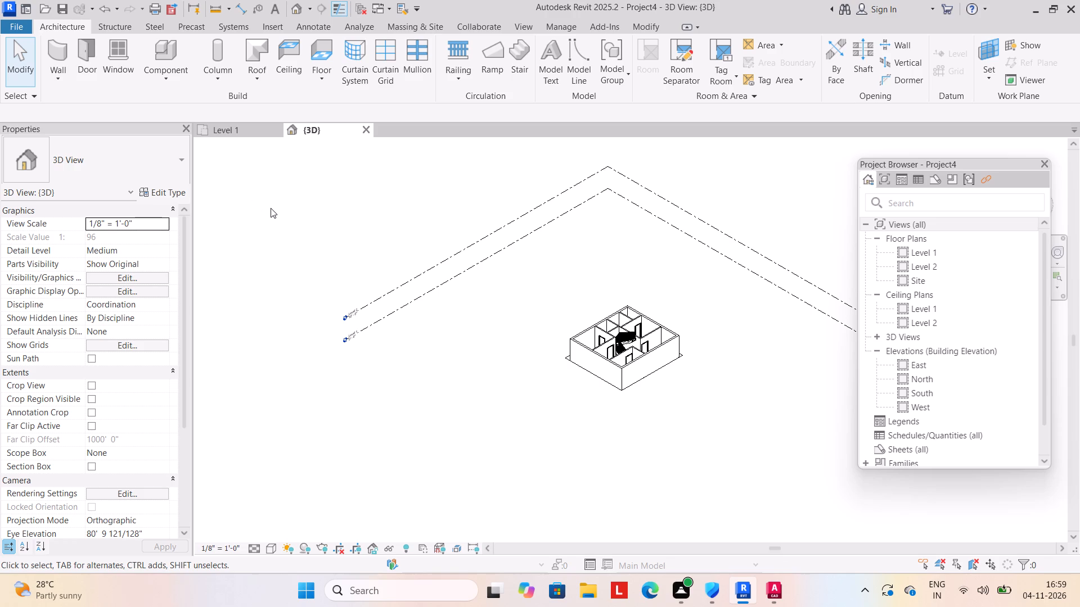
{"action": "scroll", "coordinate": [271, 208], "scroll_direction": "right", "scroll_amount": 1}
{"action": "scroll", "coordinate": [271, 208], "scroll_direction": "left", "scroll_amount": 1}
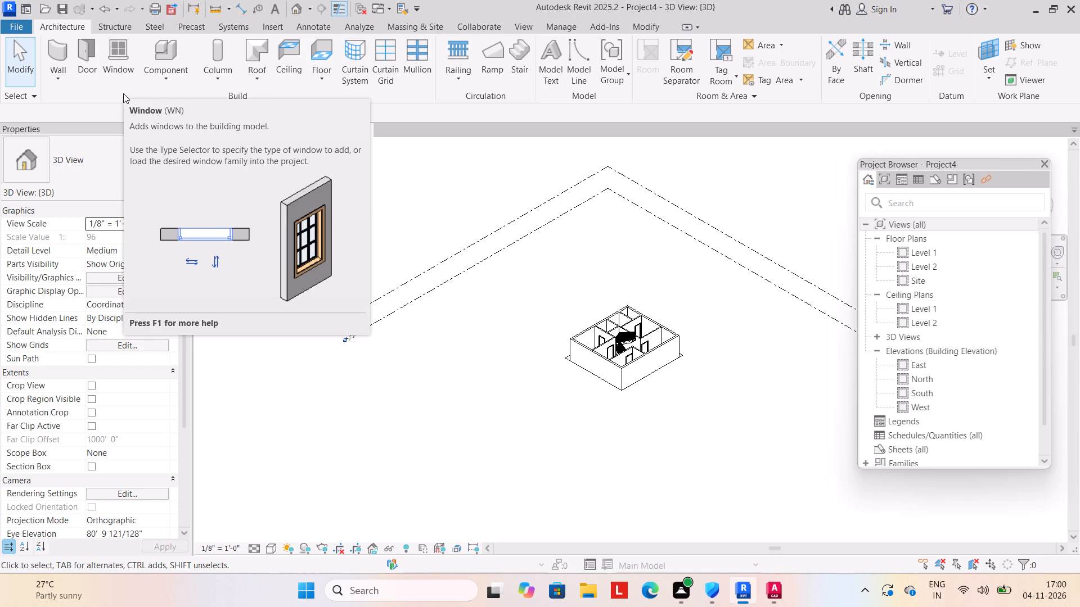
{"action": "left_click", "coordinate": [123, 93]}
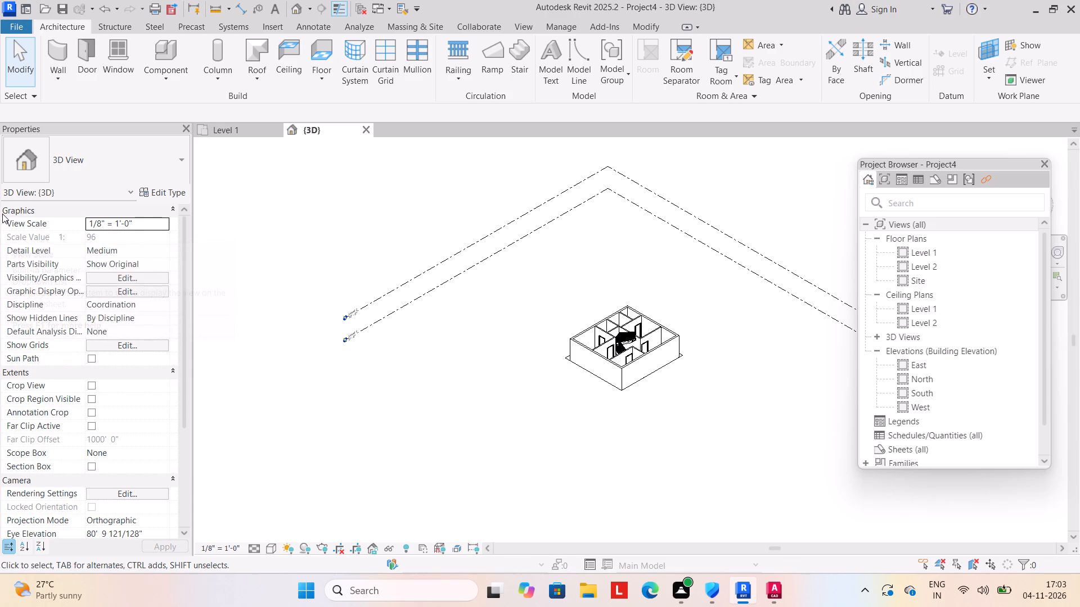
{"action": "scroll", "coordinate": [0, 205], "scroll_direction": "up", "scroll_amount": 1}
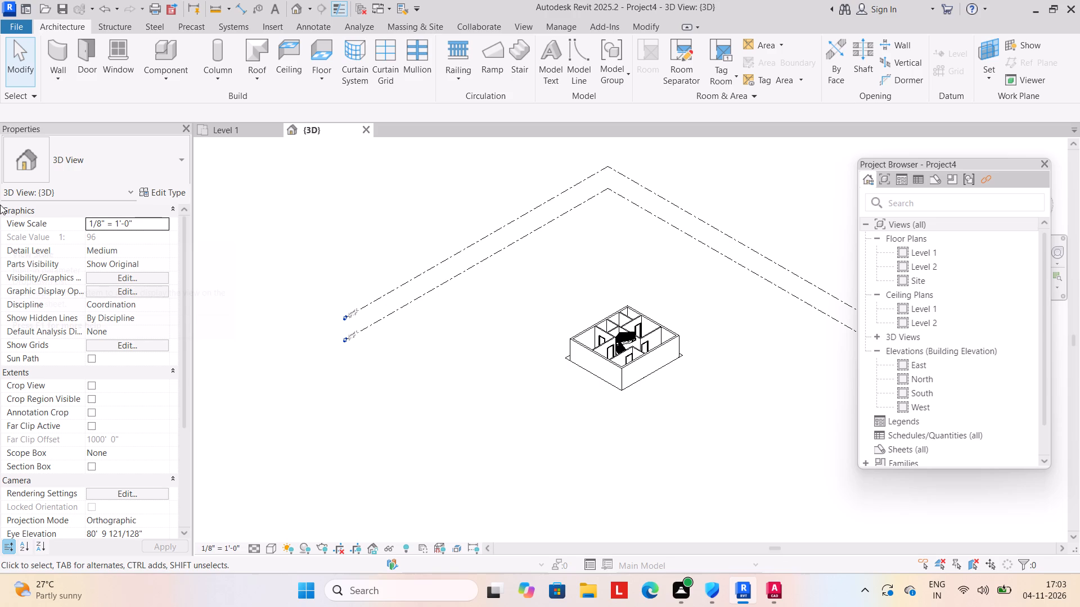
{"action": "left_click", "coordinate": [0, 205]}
Set the 3D view's visual style to Shaded and inspect the building up close.
{"action": "left_click", "coordinate": [268, 552]}
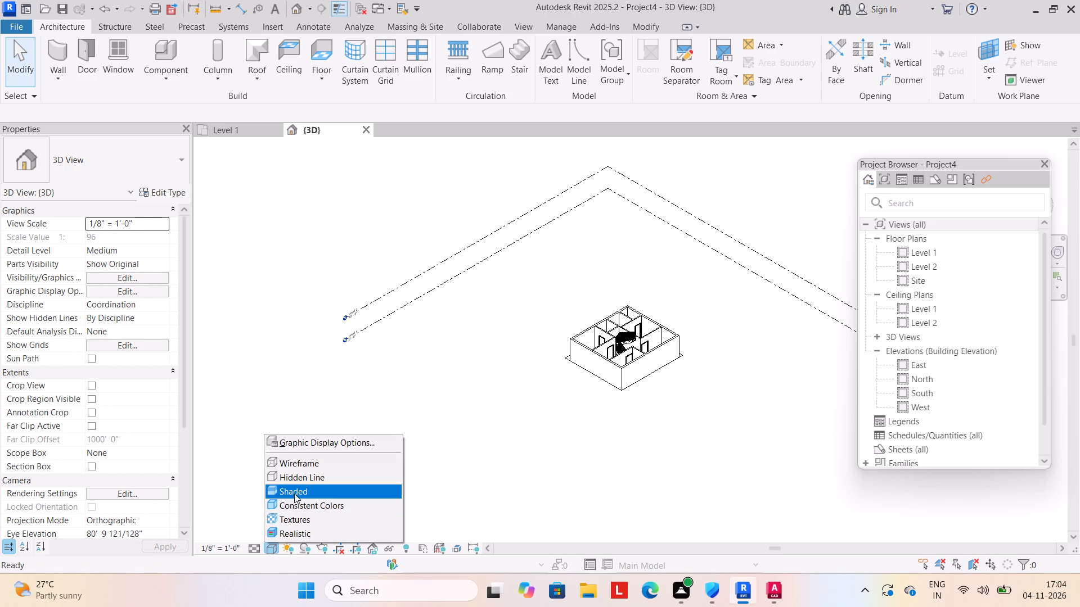
{"action": "left_click", "coordinate": [295, 493]}
{"action": "scroll", "coordinate": [592, 397], "scroll_direction": "up", "scroll_amount": 3}
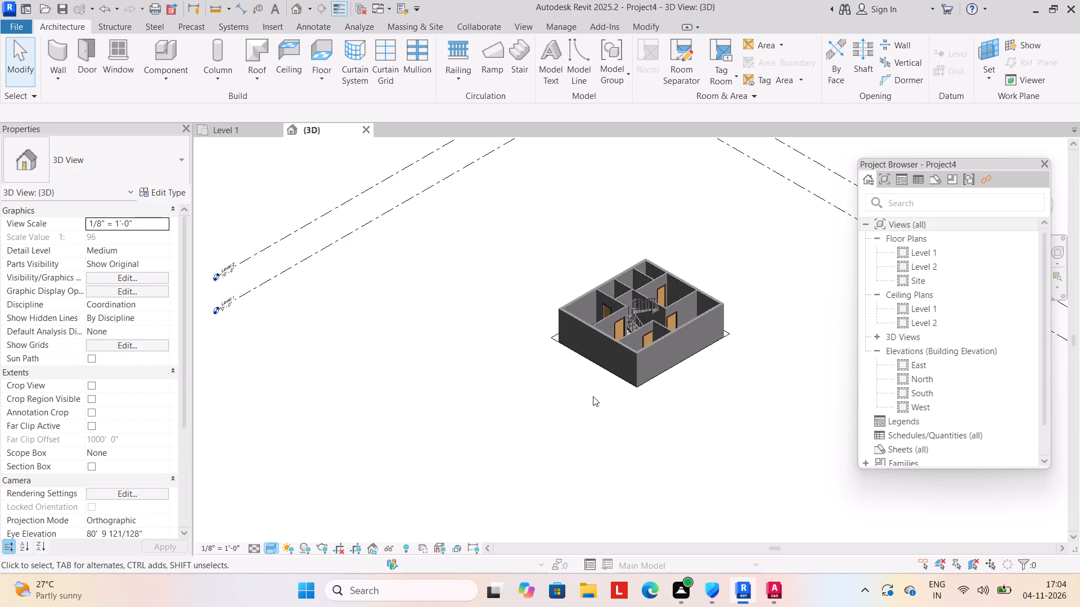
{"action": "middle_click_drag", "start_coordinate": [587, 398], "coordinate": [562, 401]}
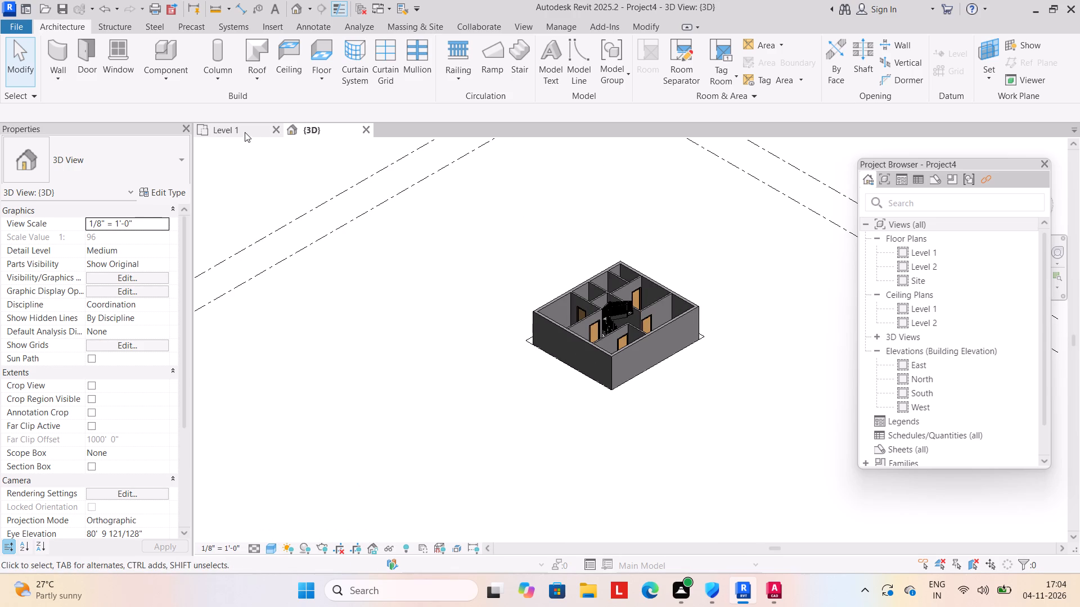
On the Level 1 plan, place a Fixed 16" x 24" window in the outer wall of the 7'X4' toilet.
{"action": "left_click", "coordinate": [245, 132]}
{"action": "scroll", "coordinate": [461, 360], "scroll_direction": "down", "scroll_amount": 1}
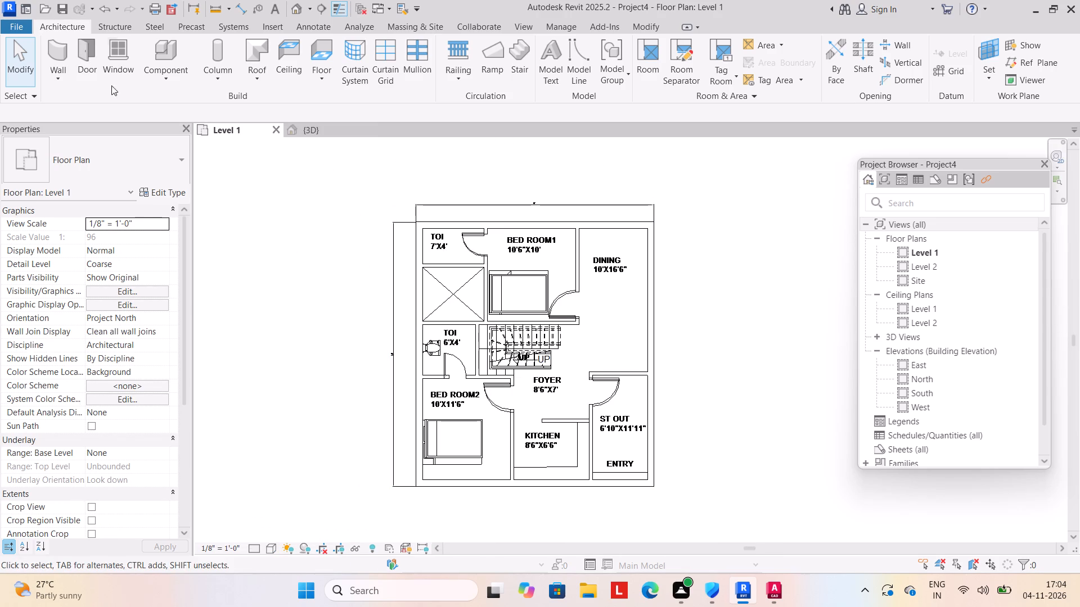
{"action": "left_click", "coordinate": [116, 55]}
{"action": "left_click", "coordinate": [181, 154]}
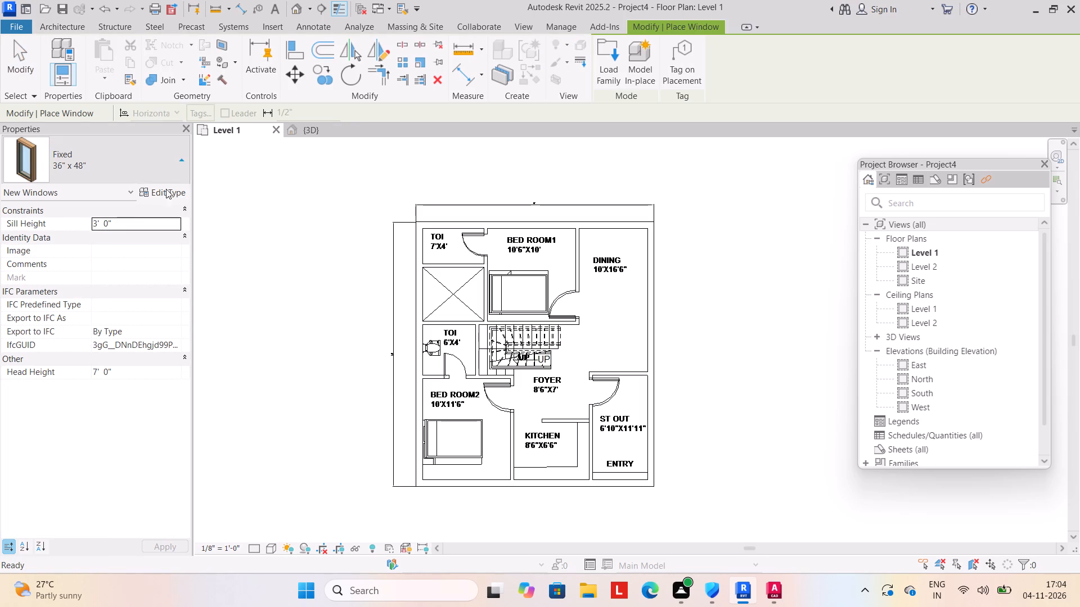
{"action": "left_click", "coordinate": [120, 214]}
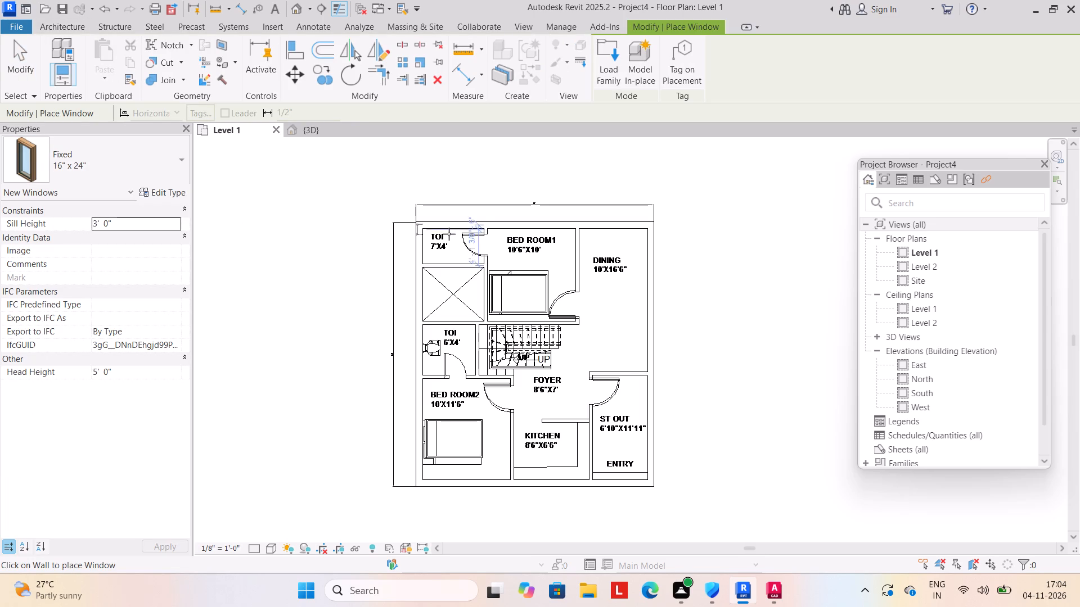
{"action": "left_click", "coordinate": [417, 245]}
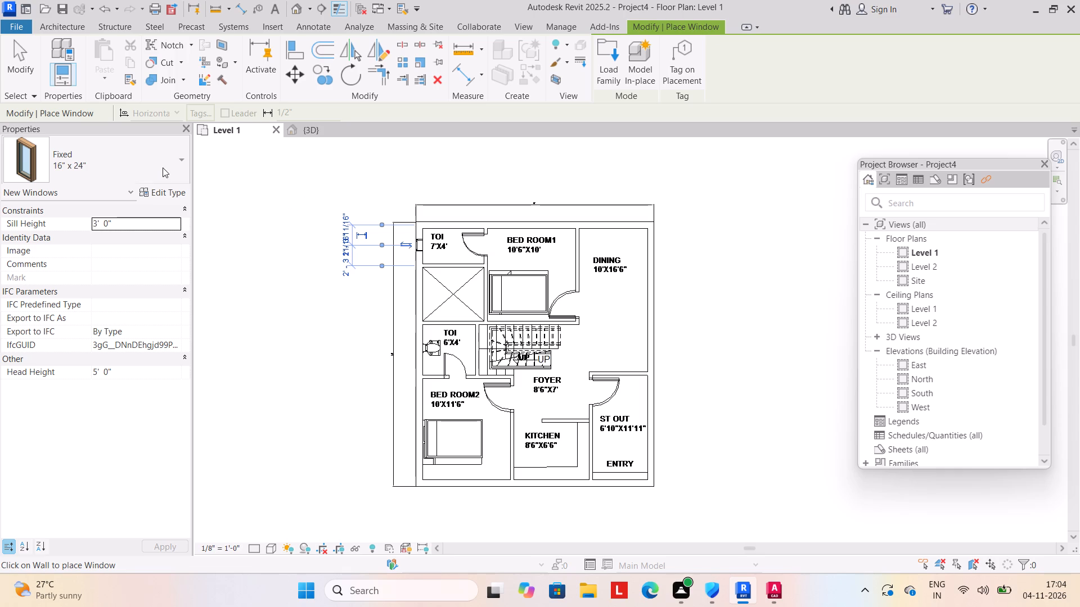
Place Window-Casement-Double 34" x 36" windows in the outer walls of Bed Room1, Dining, Bed Room2 and Kitchen.
{"action": "left_click", "coordinate": [199, 158]}
{"action": "left_click", "coordinate": [190, 164]}
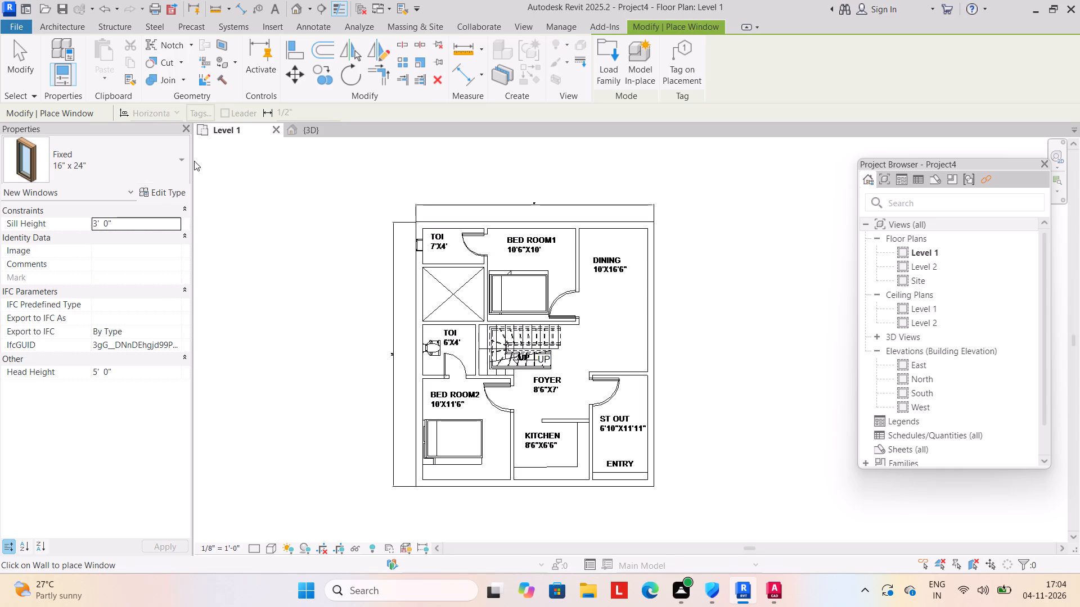
{"action": "left_click", "coordinate": [185, 156]}
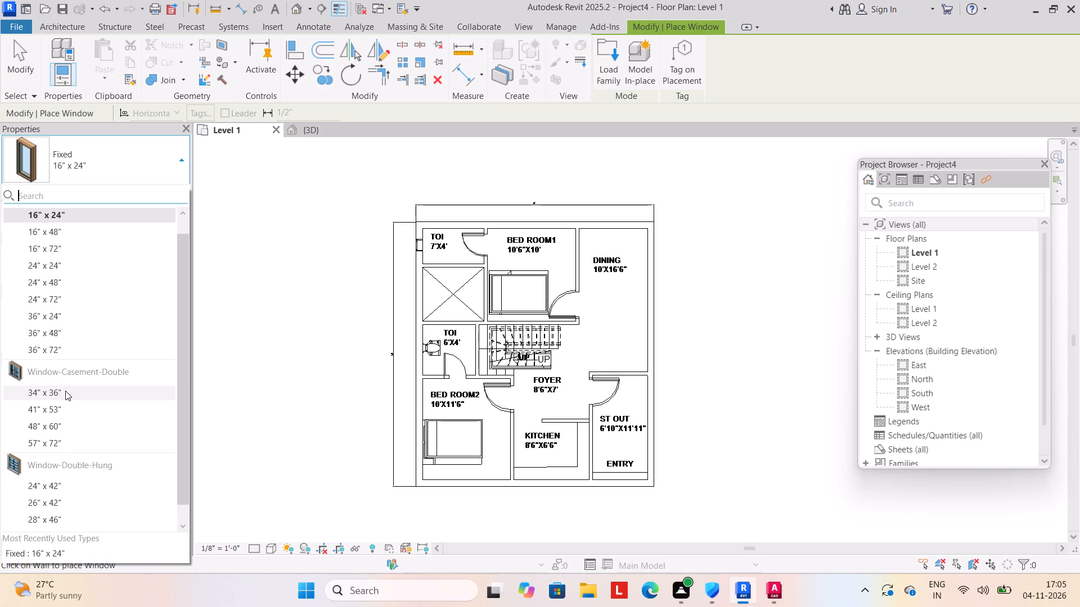
{"action": "left_click", "coordinate": [72, 393]}
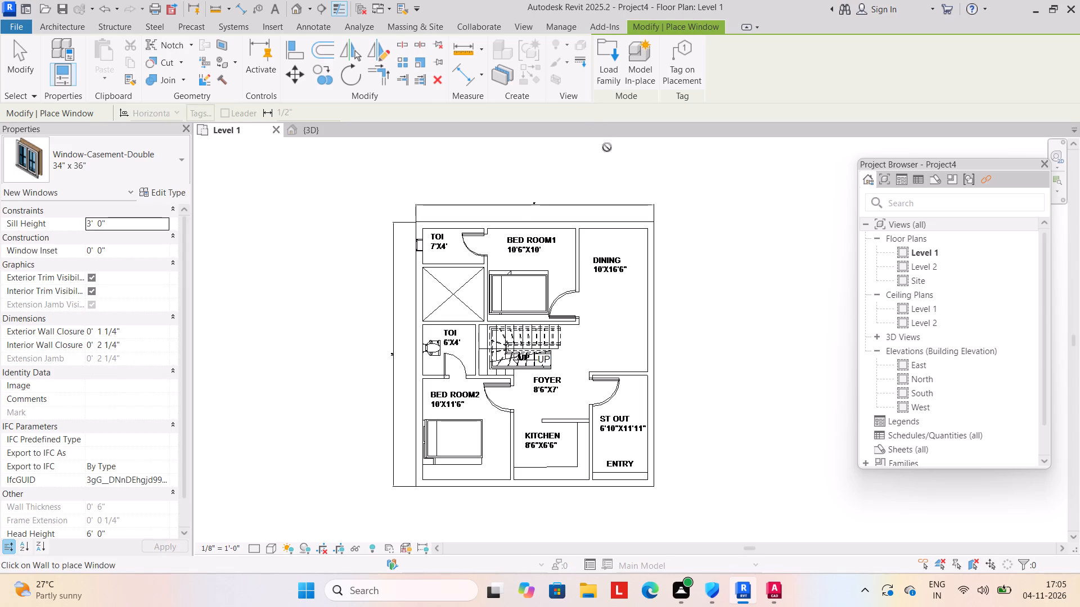
{"action": "left_click", "coordinate": [526, 223]}
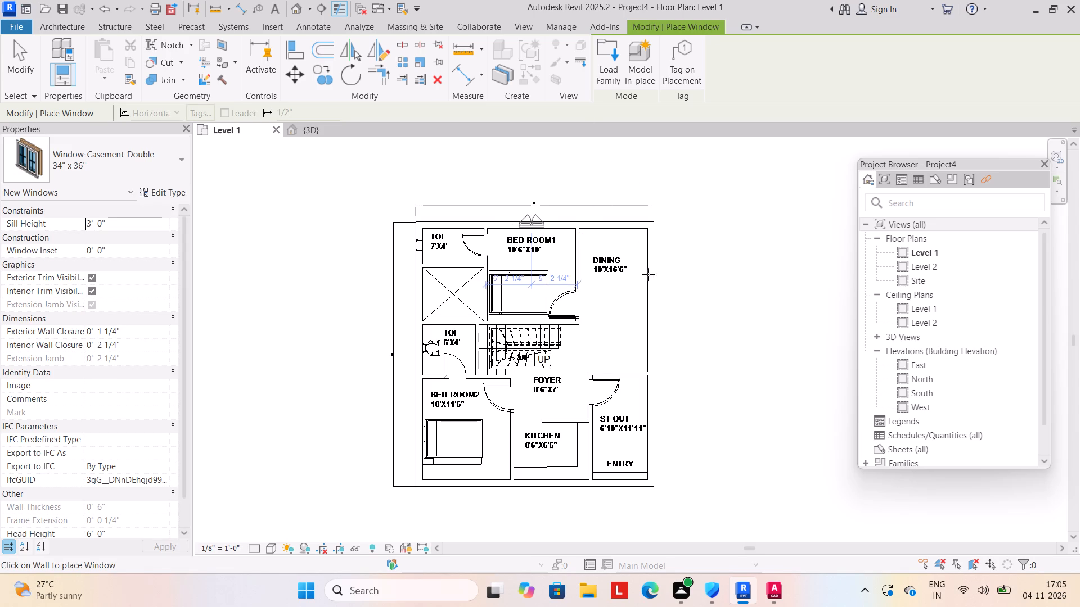
{"action": "left_click", "coordinate": [652, 283]}
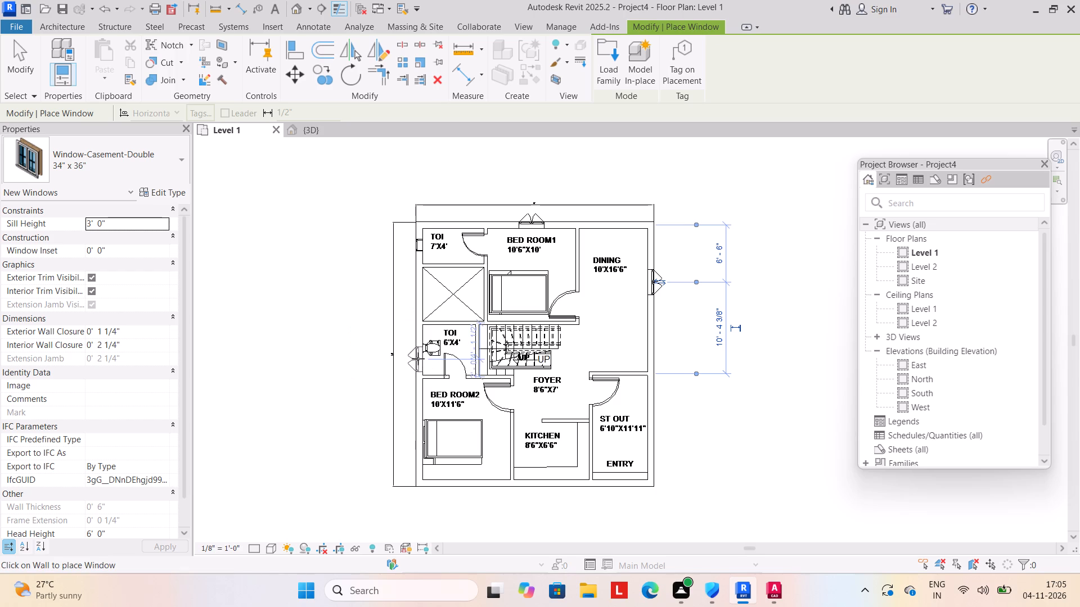
{"action": "left_click", "coordinate": [420, 436]}
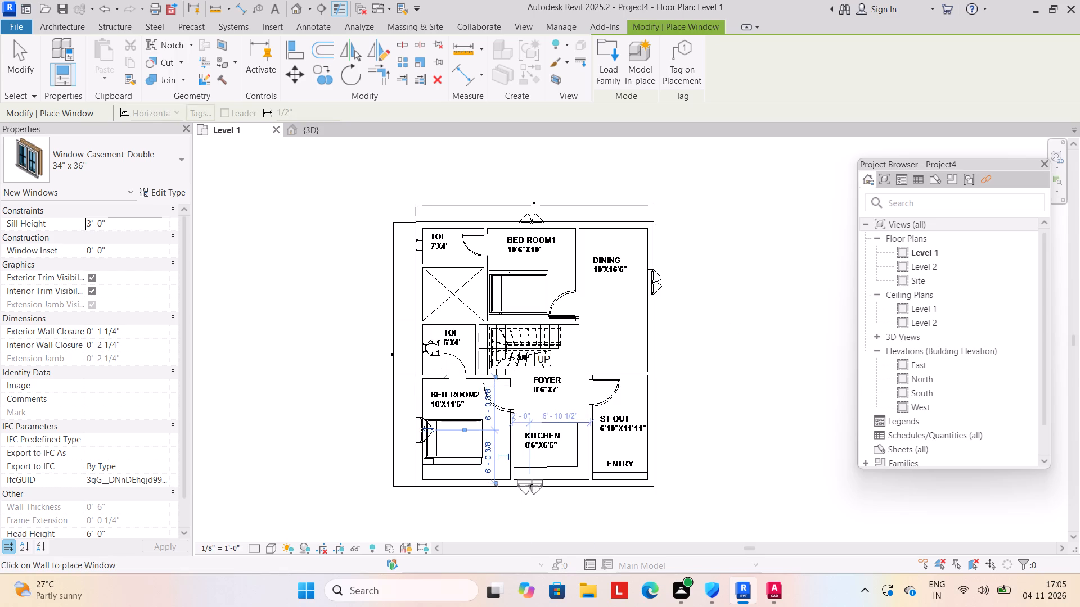
{"action": "left_click", "coordinate": [532, 485]}
{"action": "key", "text": "Escape"}
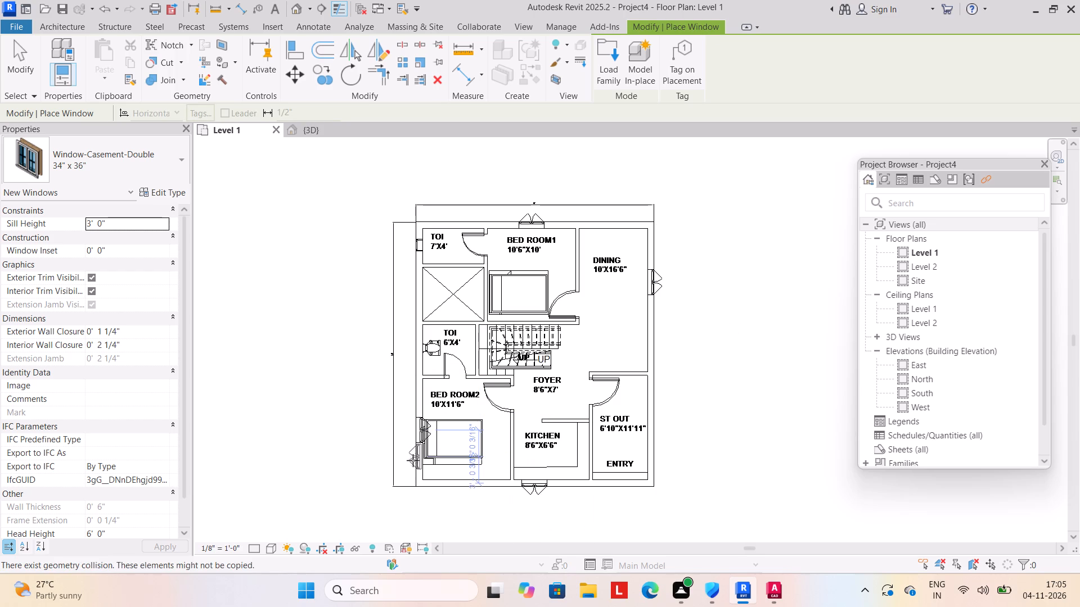
{"action": "key", "text": "Escape"}
{"action": "key", "text": "Escape"}
{"action": "key", "text": "Escape"}
Delete the casement window in the outer wall of Bed Room2.
{"action": "left_click", "coordinate": [418, 432]}
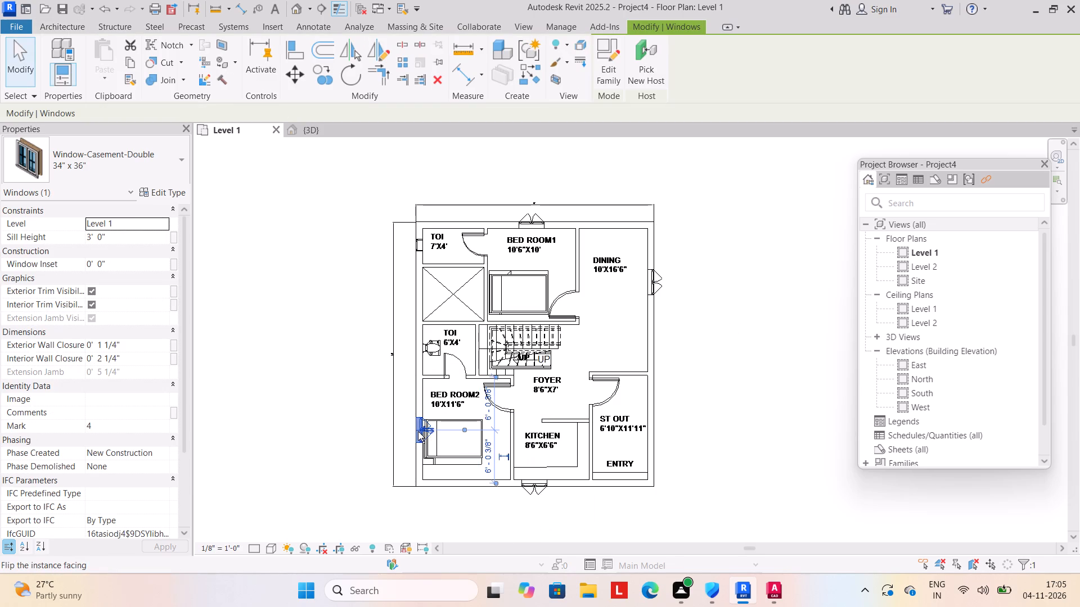
{"action": "key", "text": "Delete"}
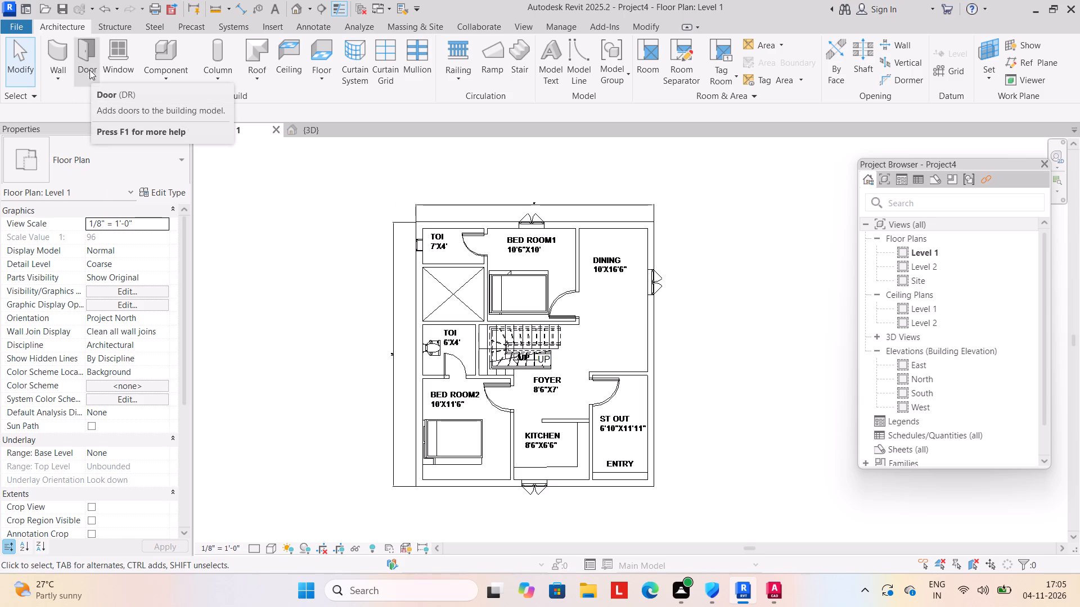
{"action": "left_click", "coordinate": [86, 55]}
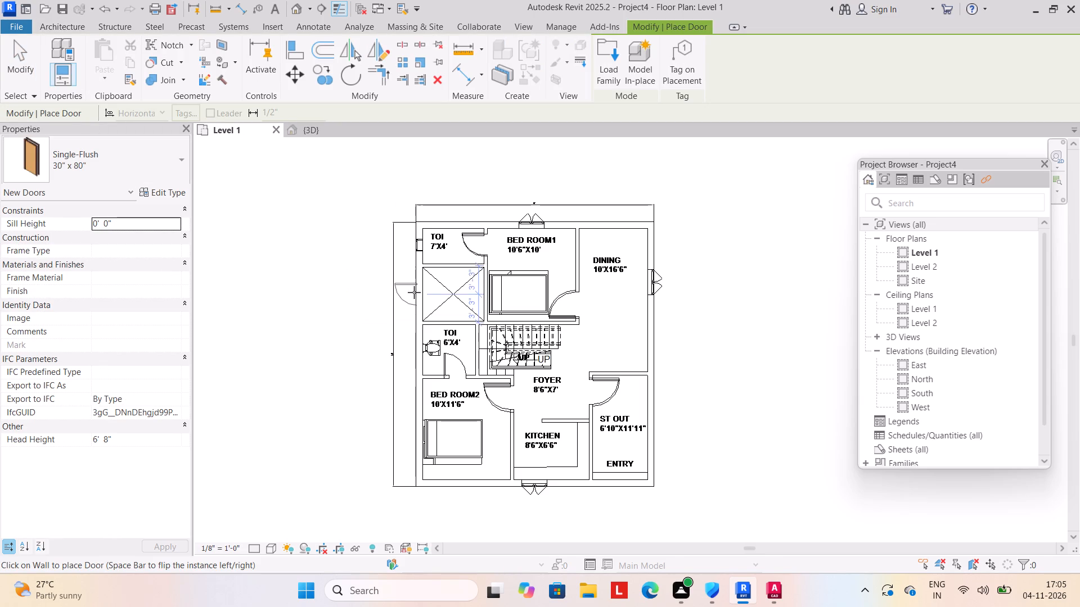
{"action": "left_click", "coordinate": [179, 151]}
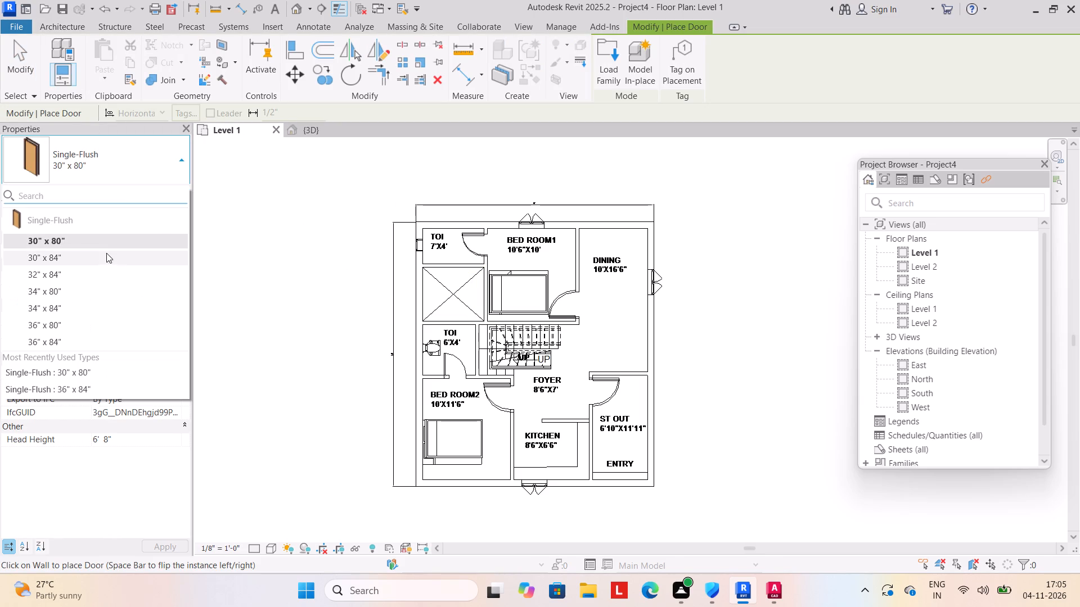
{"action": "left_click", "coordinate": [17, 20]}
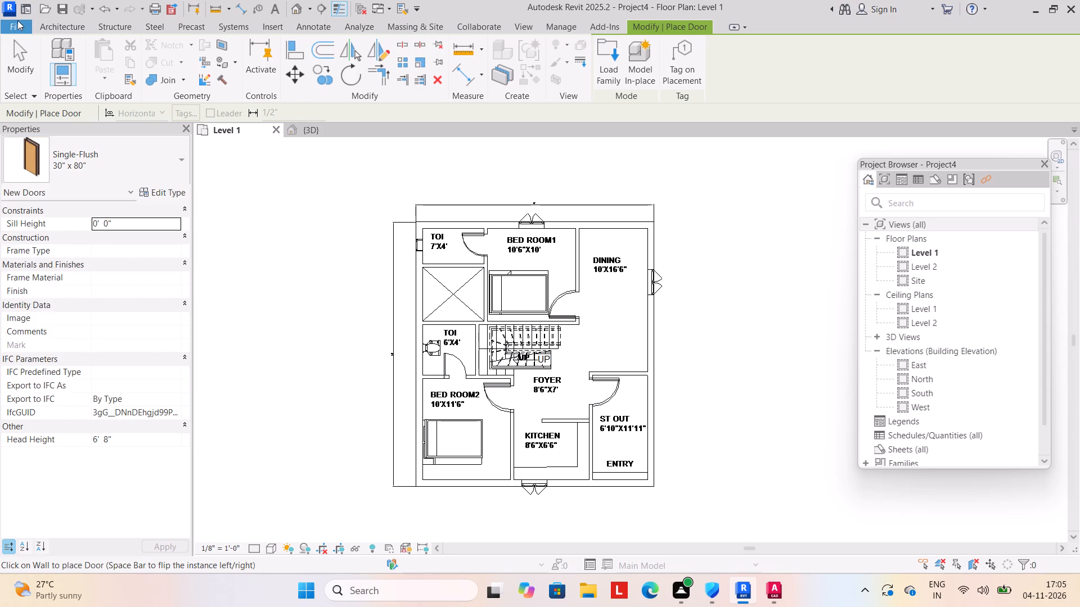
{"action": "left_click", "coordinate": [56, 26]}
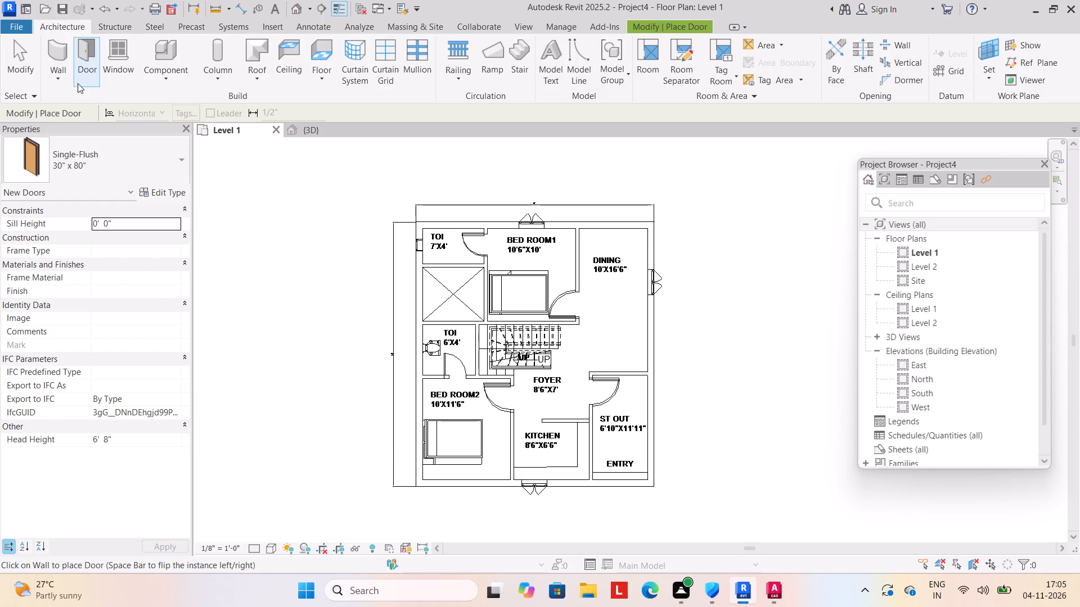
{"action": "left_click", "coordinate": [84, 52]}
Place Fixed 16" x 72" windows in the west outer wall: one at the crossed shaft and two at the 6'X4' toilet.
{"action": "left_click", "coordinate": [110, 55]}
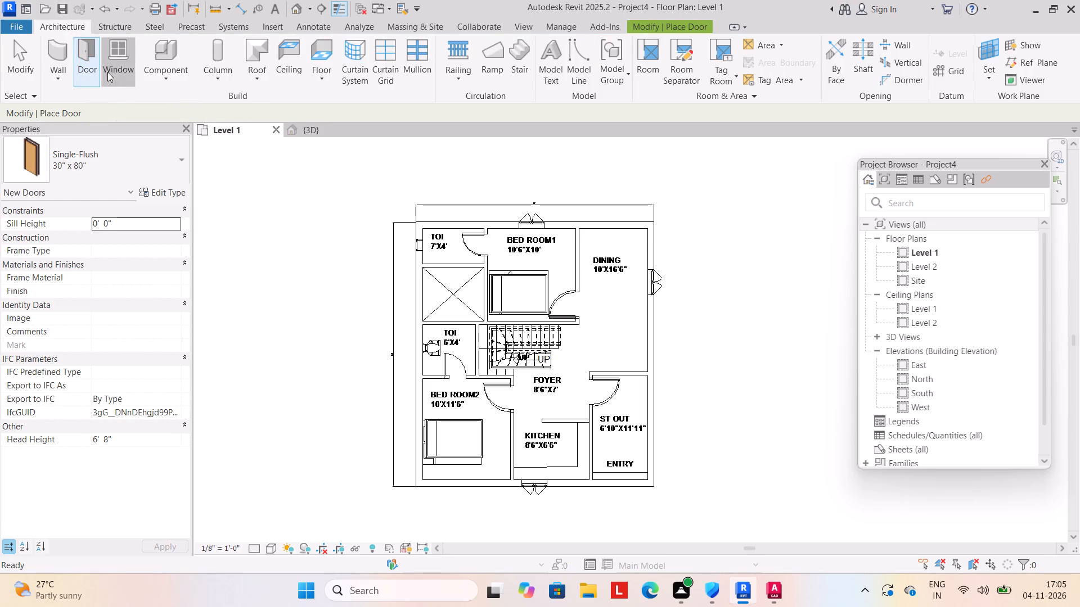
{"action": "left_click", "coordinate": [183, 164]}
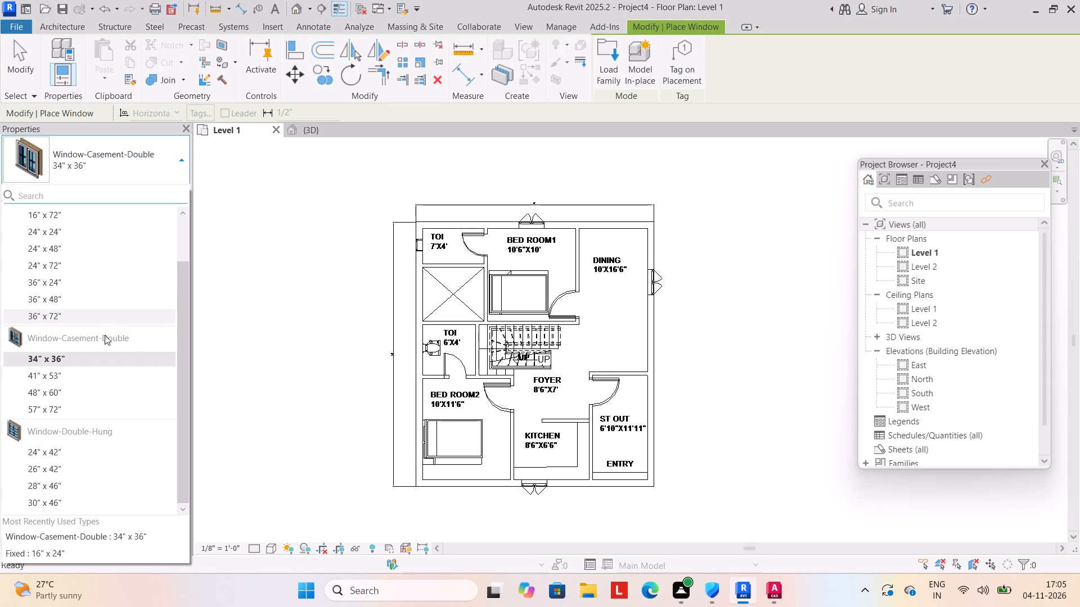
{"action": "left_click", "coordinate": [119, 212]}
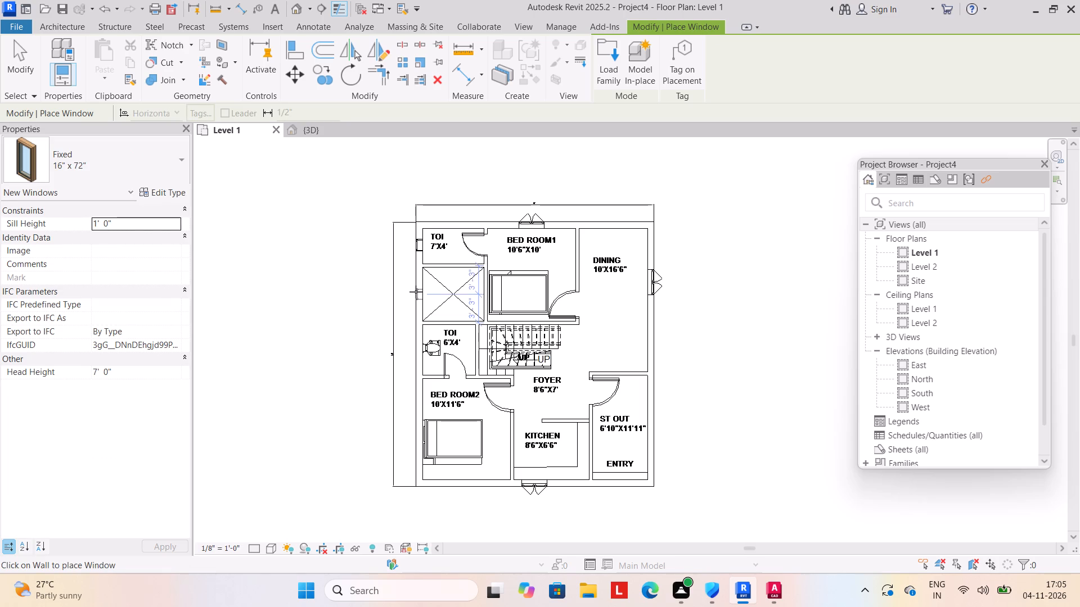
{"action": "left_click", "coordinate": [416, 292]}
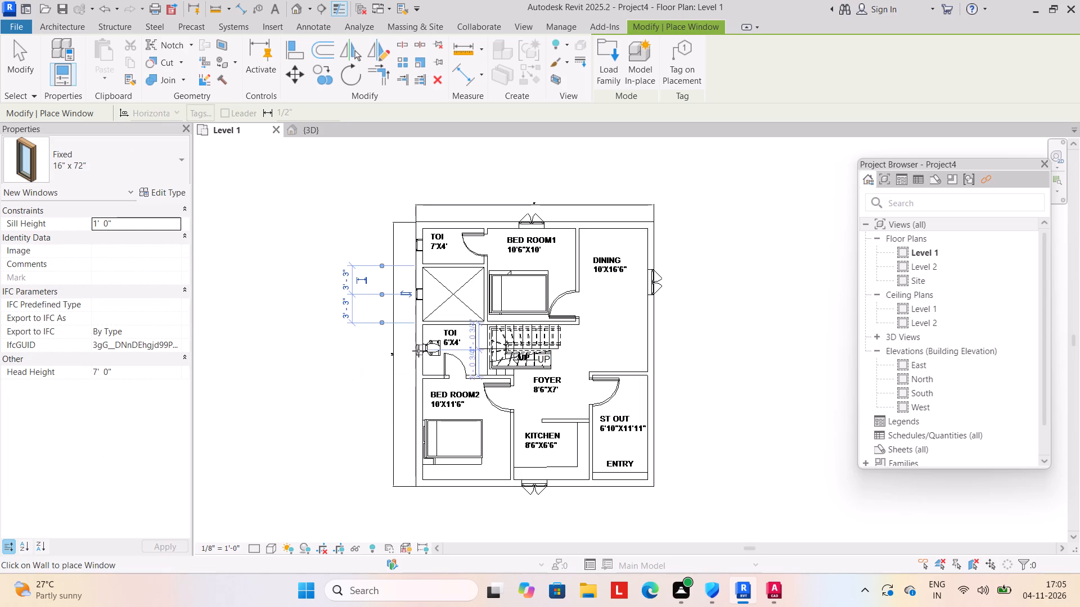
{"action": "left_click", "coordinate": [423, 350]}
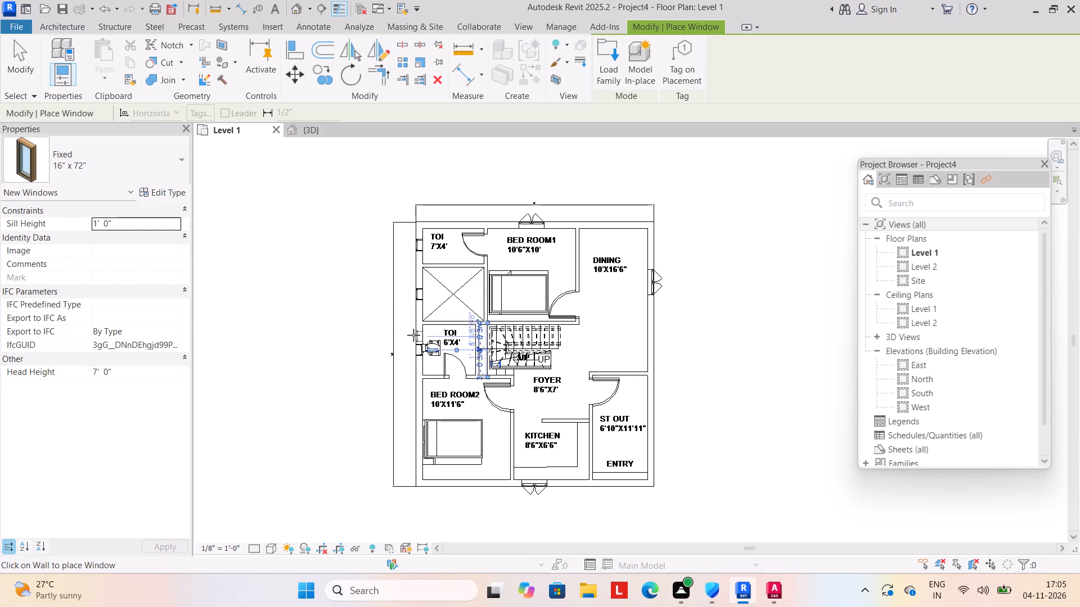
{"action": "left_click", "coordinate": [413, 335]}
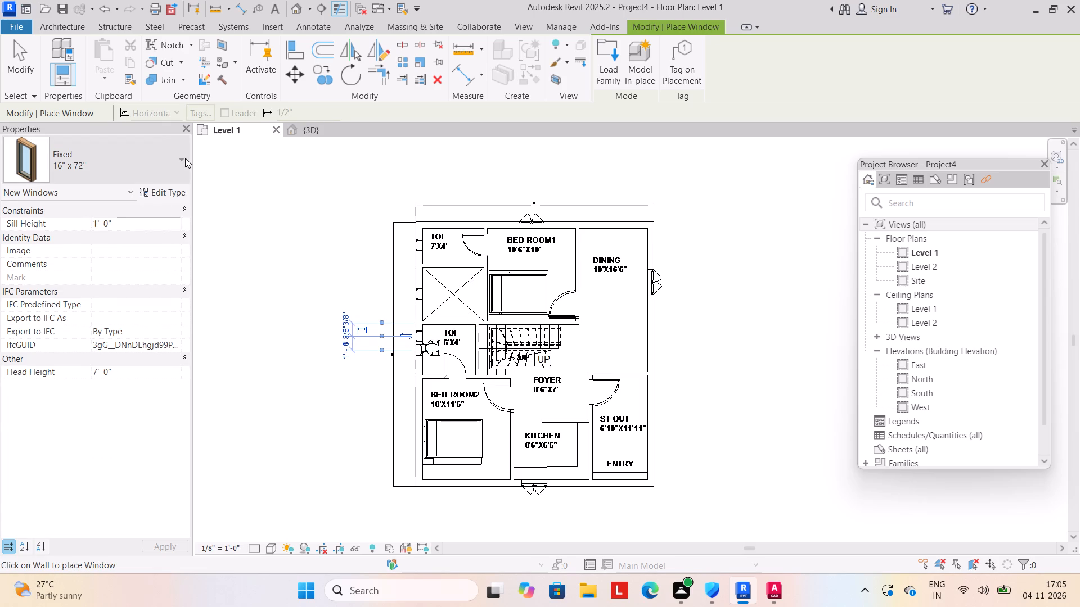
Place a Window-Casement-Double 34" x 36" window in Bed Room2's west outer wall, about 4'-6" from the building's south corner.
{"action": "left_click", "coordinate": [185, 158]}
{"action": "left_click", "coordinate": [92, 355]}
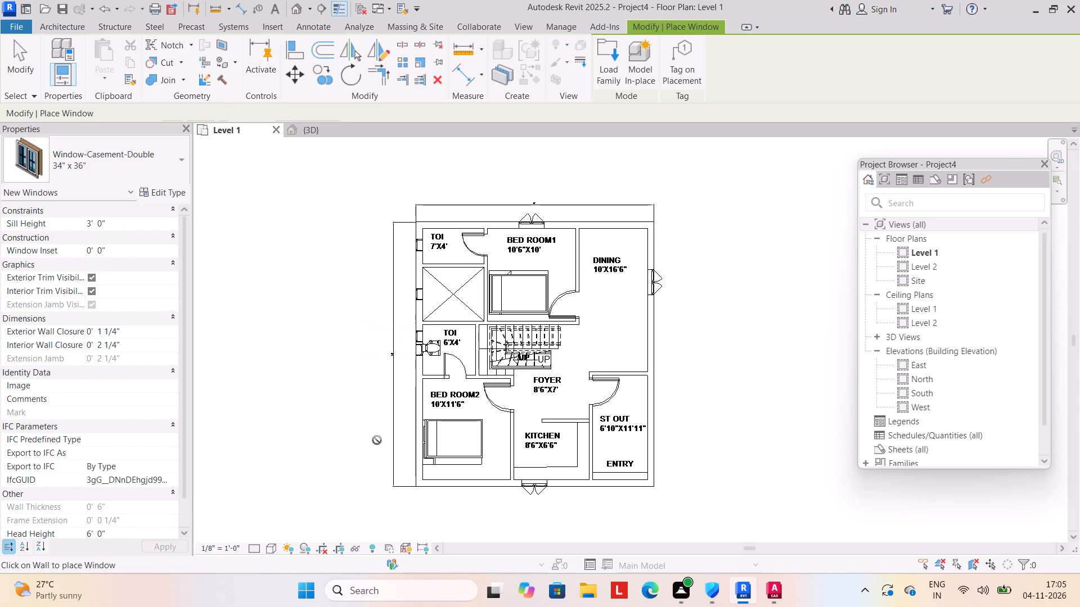
{"action": "left_click", "coordinate": [418, 445]}
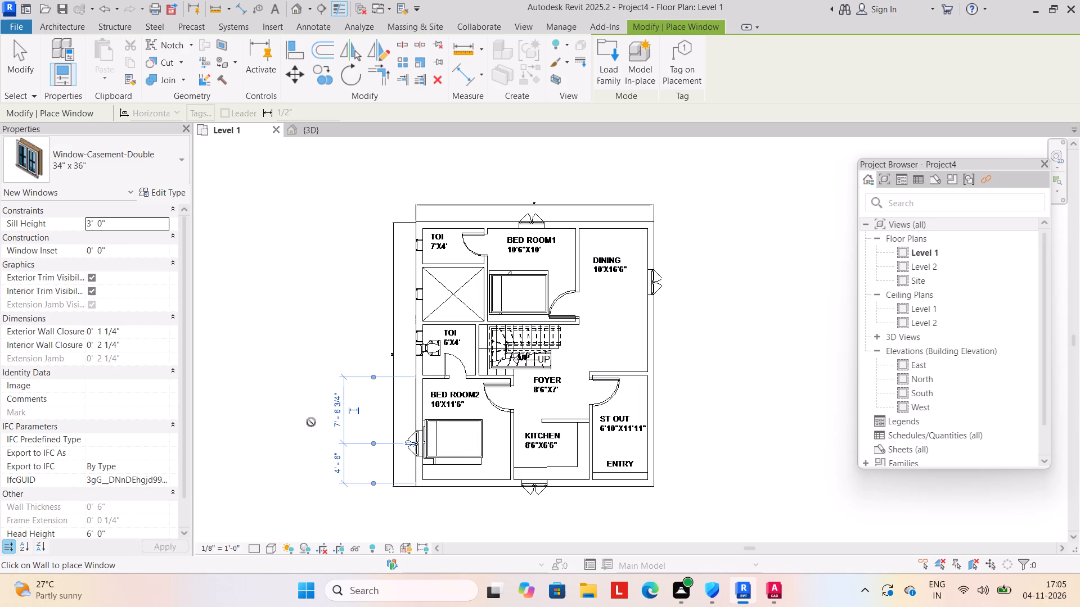
Set the sill height for new 34" x 36" casement windows to 7' and finish placing windows.
{"action": "left_click", "coordinate": [127, 225]}
{"action": "type", "text": "7'"}
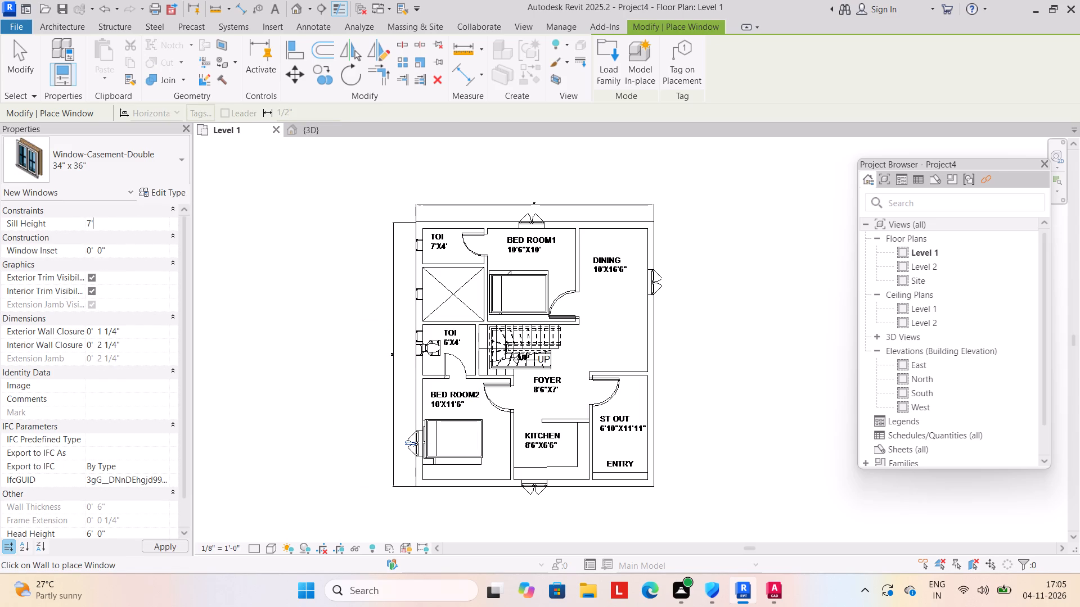
{"action": "key", "text": "Return"}
{"action": "key", "text": "Escape"}
{"action": "key", "text": "Escape"}
{"action": "key", "text": "Escape"}
{"action": "key", "text": "Escape"}
{"action": "key", "text": "Escape"}
Delete the southern of the two Fixed 16" x 72" windows in the outer wall of the 6'X4' toilet.
{"action": "left_click", "coordinate": [416, 450]}
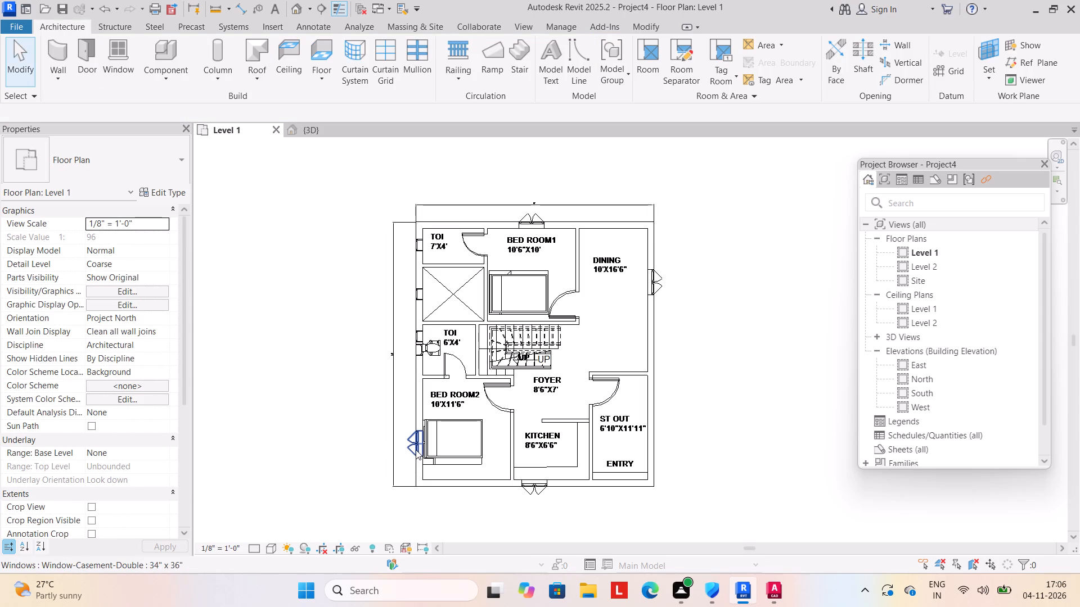
{"action": "left_click", "coordinate": [233, 300]}
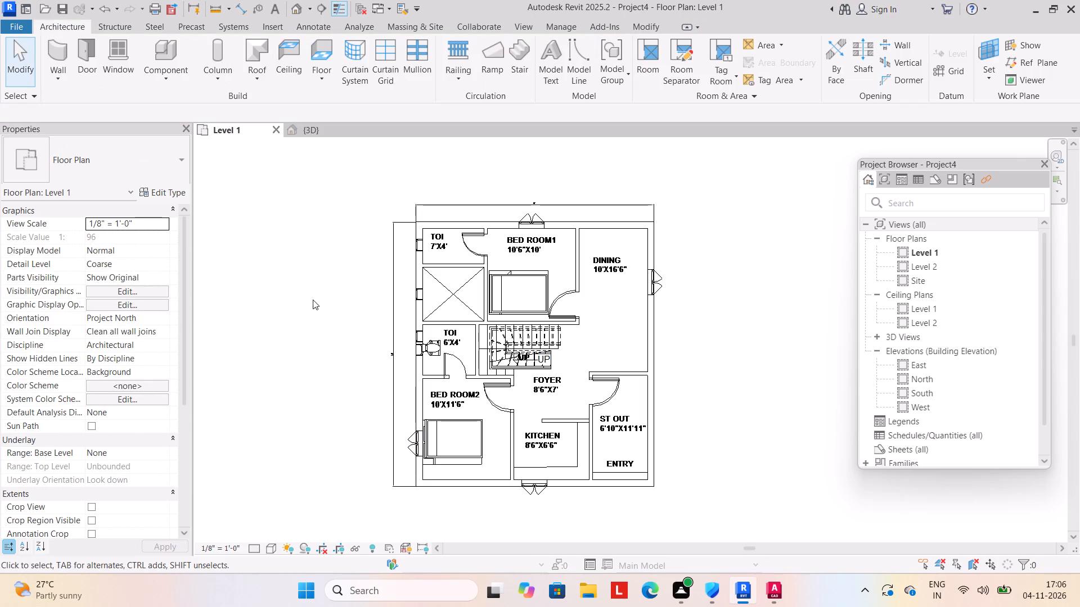
{"action": "left_click", "coordinate": [418, 346]}
{"action": "key", "text": "Delete"}
Nudge the remaining 6'X4' toilet window south along the outer wall to about 2'-10" from the toilet's north wall.
{"action": "left_click", "coordinate": [418, 335]}
{"action": "key", "text": "Down"}
{"action": "key", "text": "Down"}
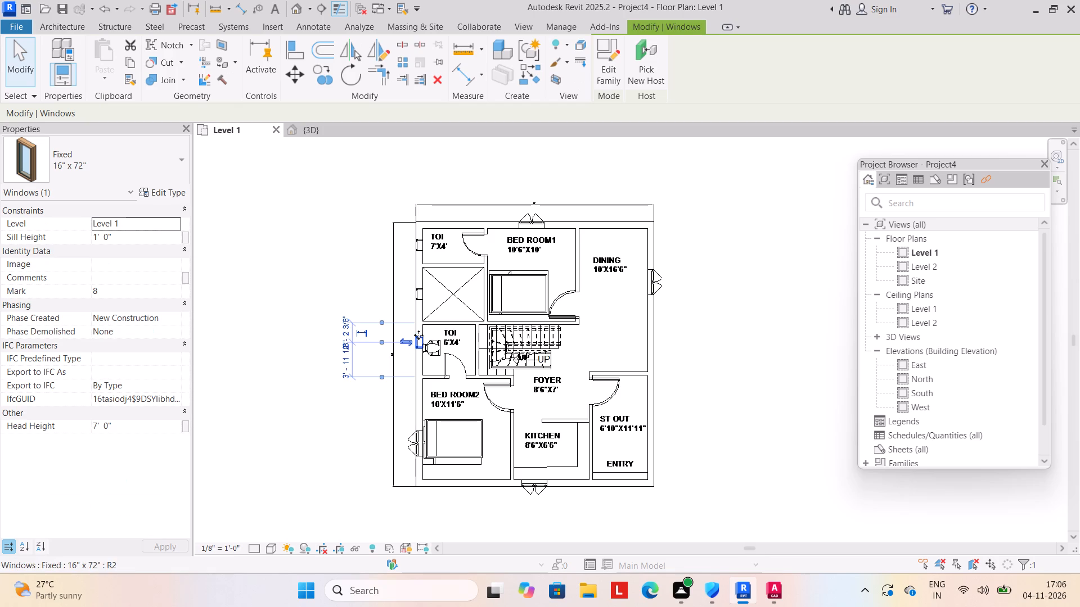
{"action": "key", "text": "Down"}
{"action": "key", "text": "Down"}
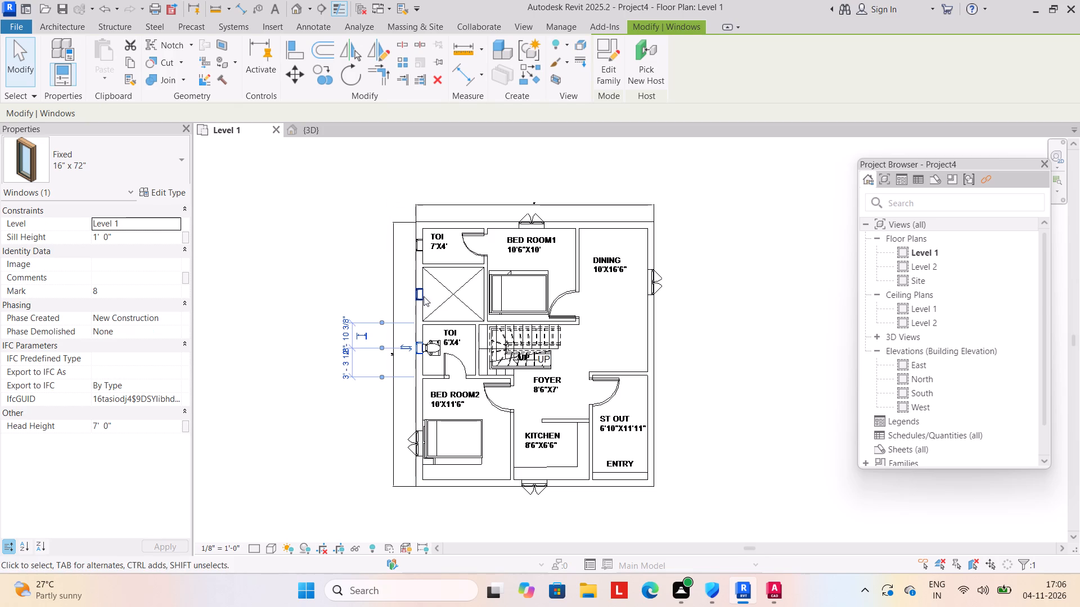
Delete the Fixed window in the west outer wall at the crossed shaft.
{"action": "left_click", "coordinate": [418, 298]}
{"action": "key", "text": "BackSpace"}
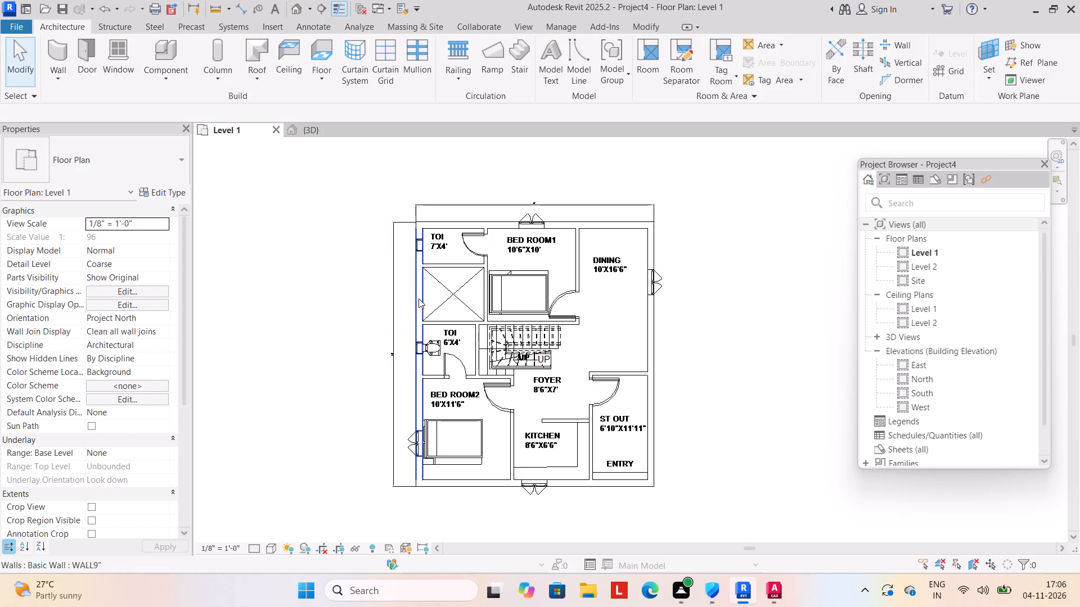
{"action": "key", "text": "Escape"}
{"action": "key", "text": "Escape"}
{"action": "key", "text": "Escape"}
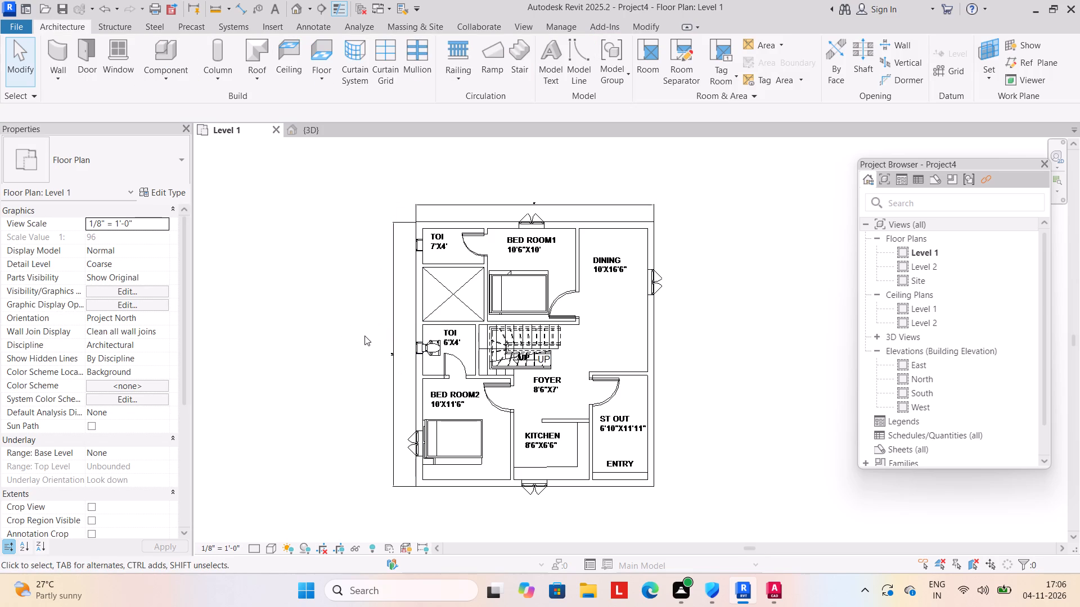
{"action": "scroll", "coordinate": [438, 326], "scroll_direction": "up", "scroll_amount": 2}
{"action": "scroll", "coordinate": [438, 326], "scroll_direction": "down", "scroll_amount": 1}
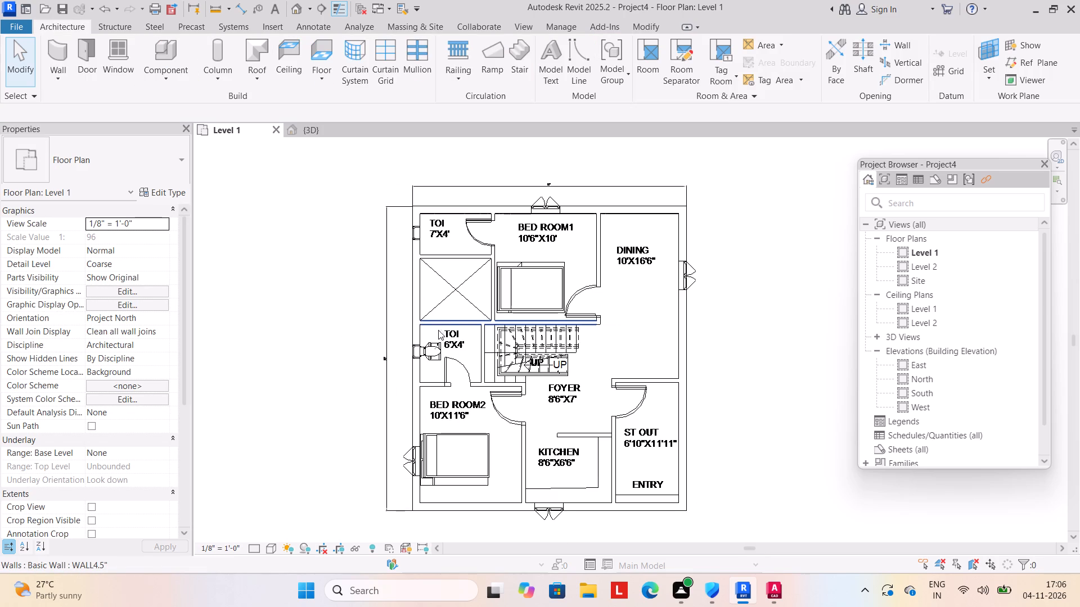
{"action": "key", "text": "Escape"}
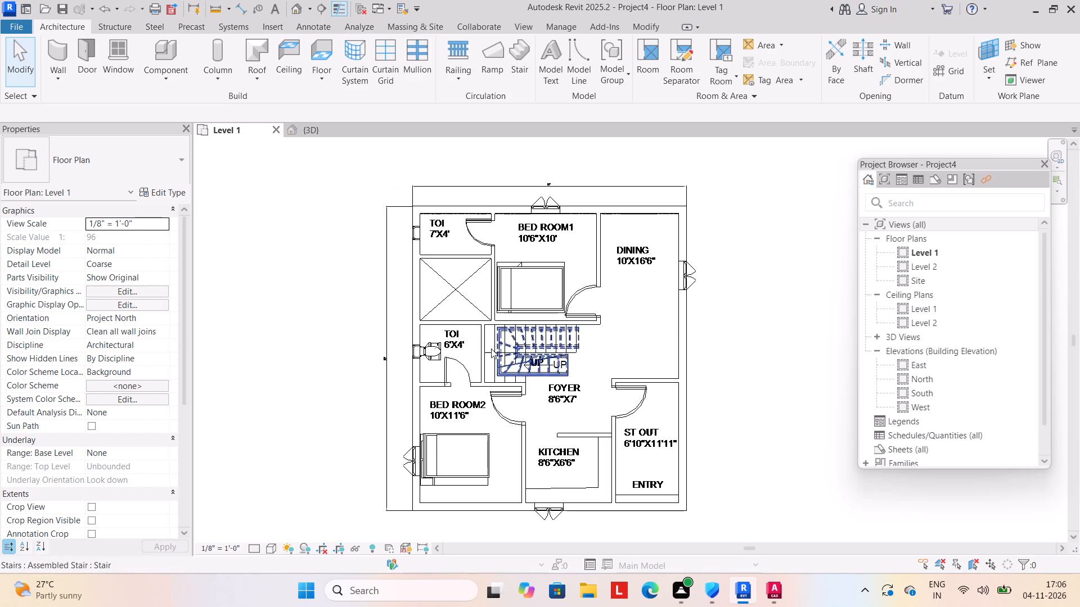
In the 3D view, change the 6'X4' toilet's window type to Fixed 24" x 24".
{"action": "left_click", "coordinate": [322, 137]}
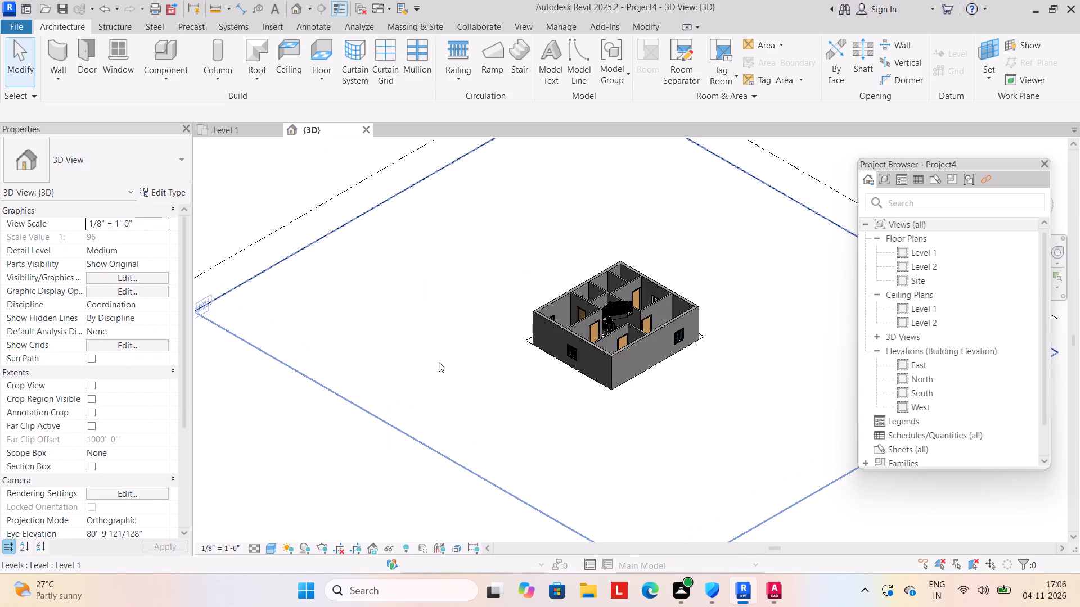
{"action": "middle_click_drag", "start_coordinate": [518, 368], "coordinate": [323, 345], "text": "shift"}
{"action": "middle_click_drag", "start_coordinate": [730, 379], "coordinate": [478, 363], "text": "shift"}
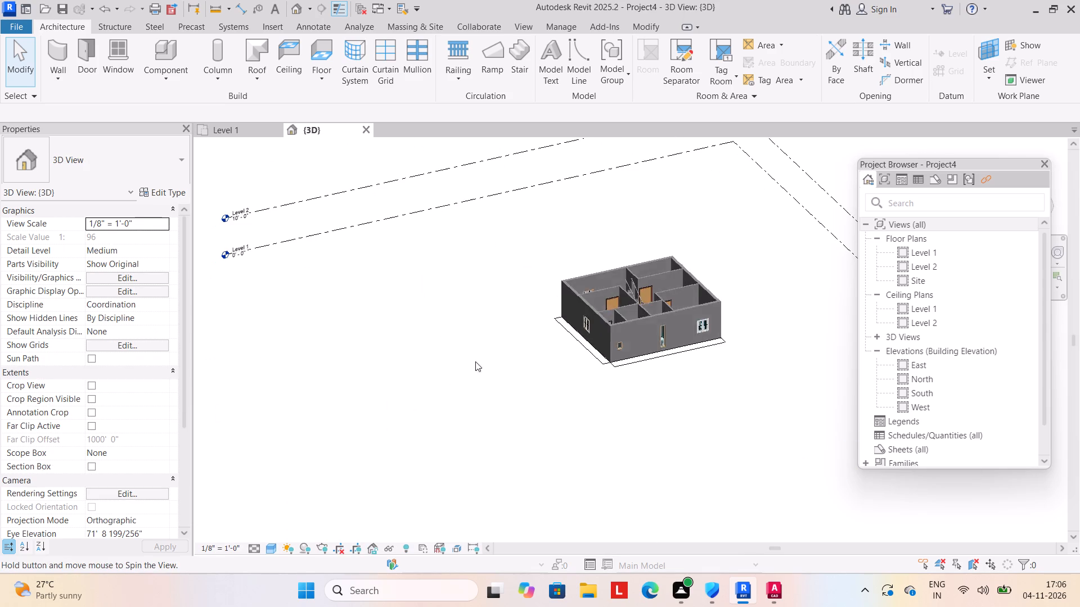
{"action": "middle_click_drag", "start_coordinate": [623, 369], "coordinate": [587, 354], "text": "shift"}
{"action": "scroll", "coordinate": [600, 332], "scroll_direction": "up", "scroll_amount": 1}
{"action": "middle_click_drag", "start_coordinate": [679, 377], "coordinate": [660, 332], "text": "shift"}
{"action": "scroll", "coordinate": [660, 332], "scroll_direction": "up", "scroll_amount": 1, "text": "shift"}
{"action": "scroll", "coordinate": [647, 334], "scroll_direction": "up", "scroll_amount": 2}
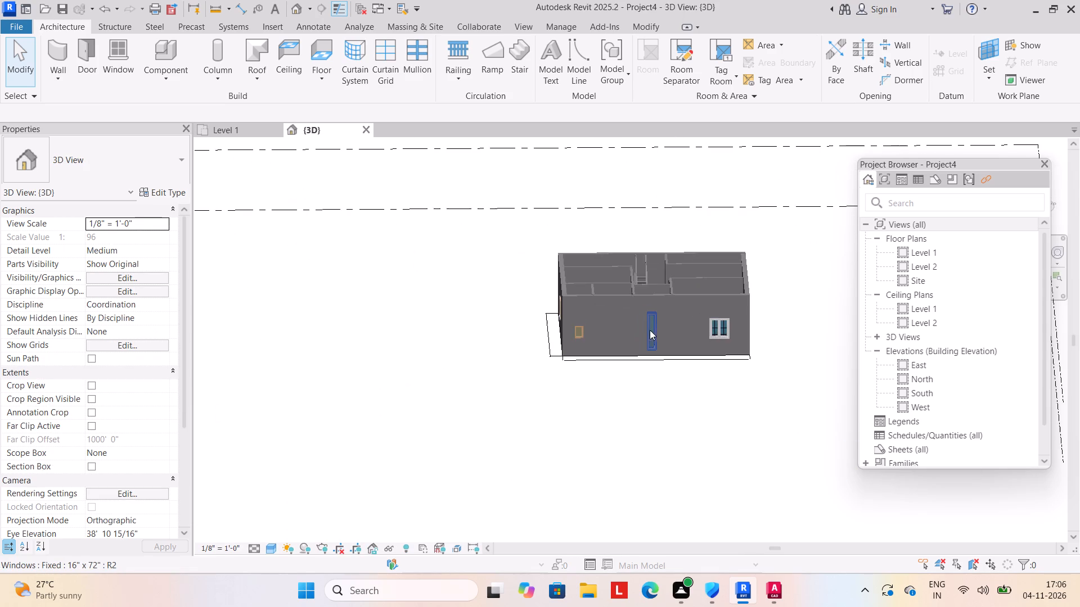
{"action": "left_click", "coordinate": [655, 327]}
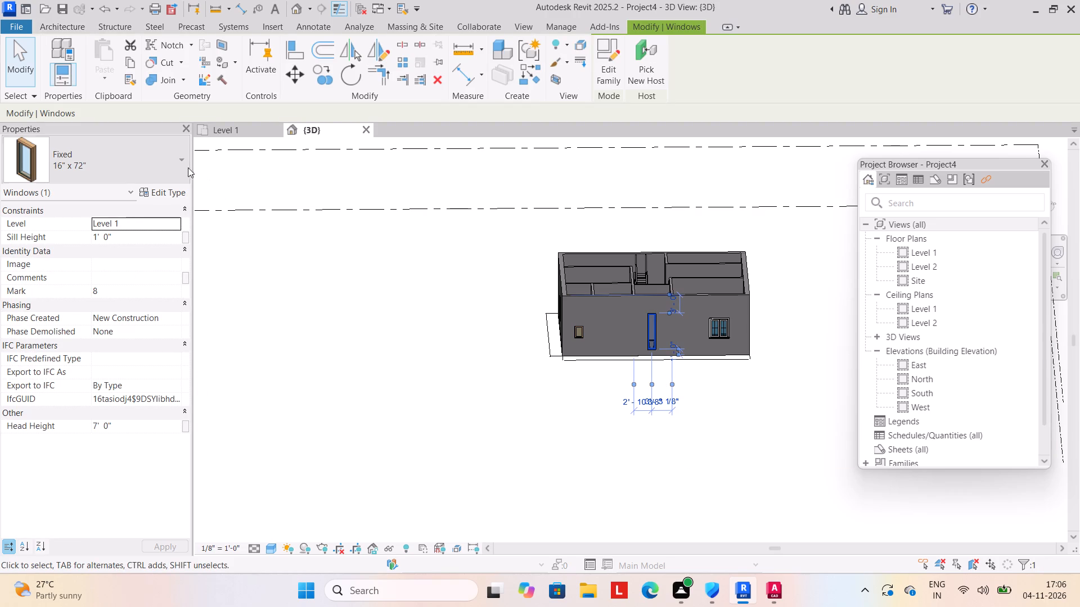
{"action": "left_click", "coordinate": [182, 161]}
{"action": "left_click", "coordinate": [111, 238]}
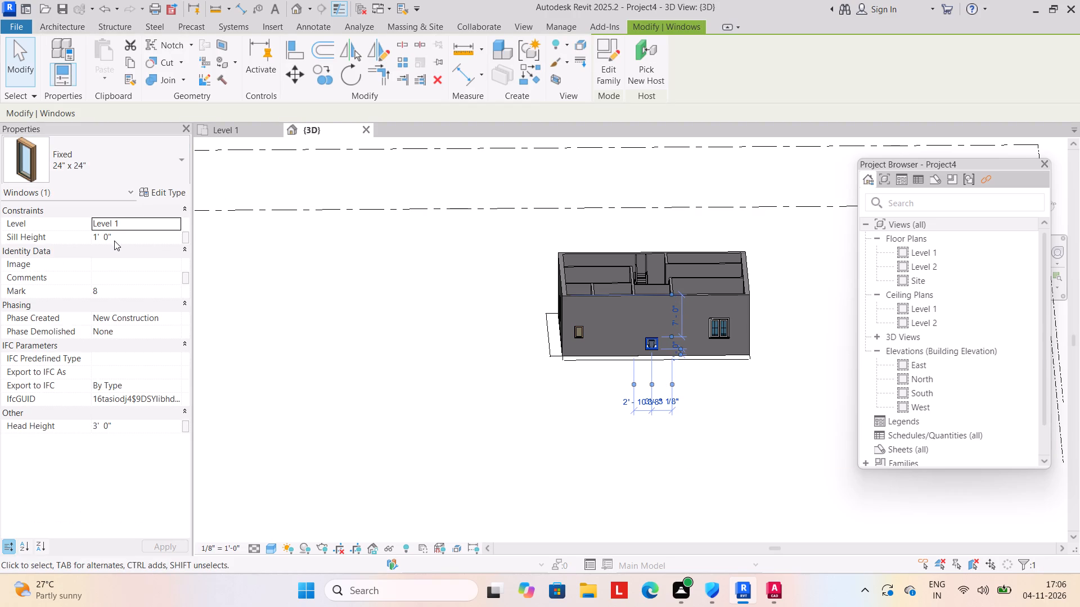
Set the 6'X4' toilet window's sill height to 7' and clear the selection.
{"action": "left_click", "coordinate": [152, 235]}
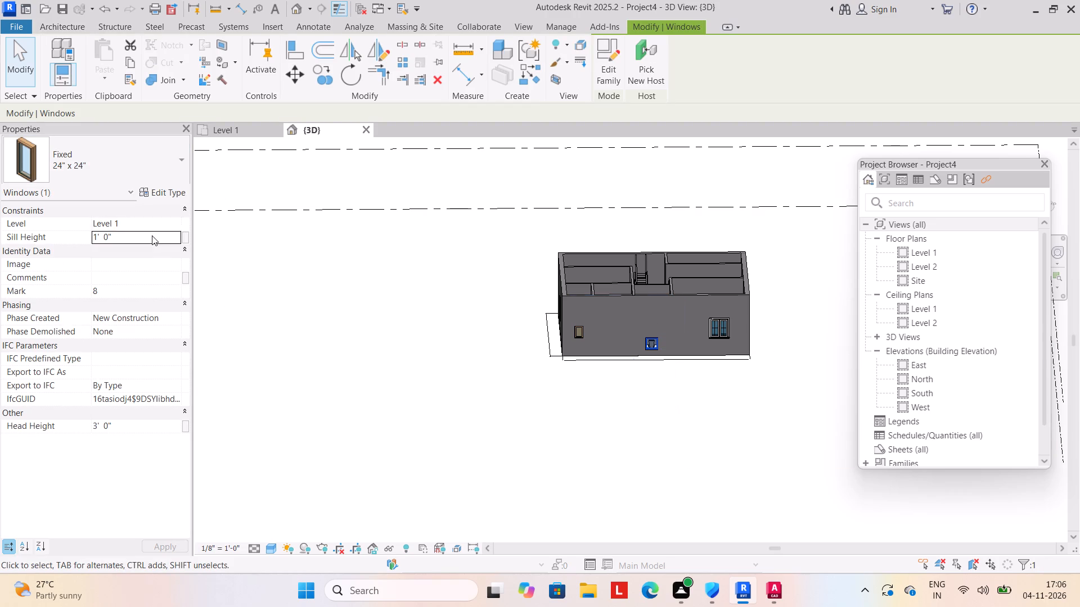
{"action": "type", "text": "7'"}
{"action": "key", "text": "Return"}
{"action": "left_click", "coordinate": [211, 220]}
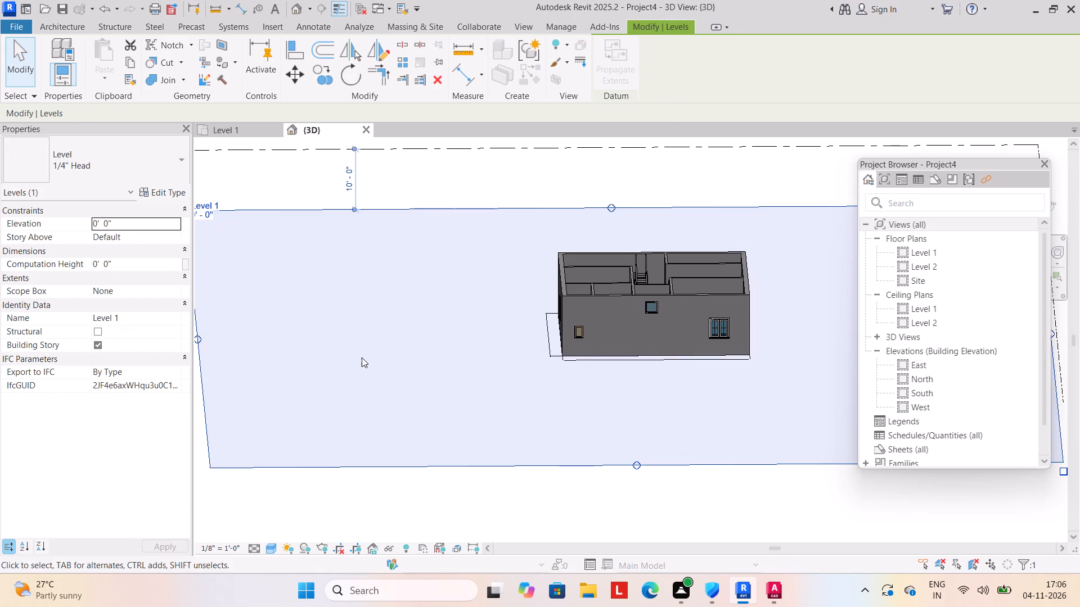
{"action": "left_click", "coordinate": [334, 510]}
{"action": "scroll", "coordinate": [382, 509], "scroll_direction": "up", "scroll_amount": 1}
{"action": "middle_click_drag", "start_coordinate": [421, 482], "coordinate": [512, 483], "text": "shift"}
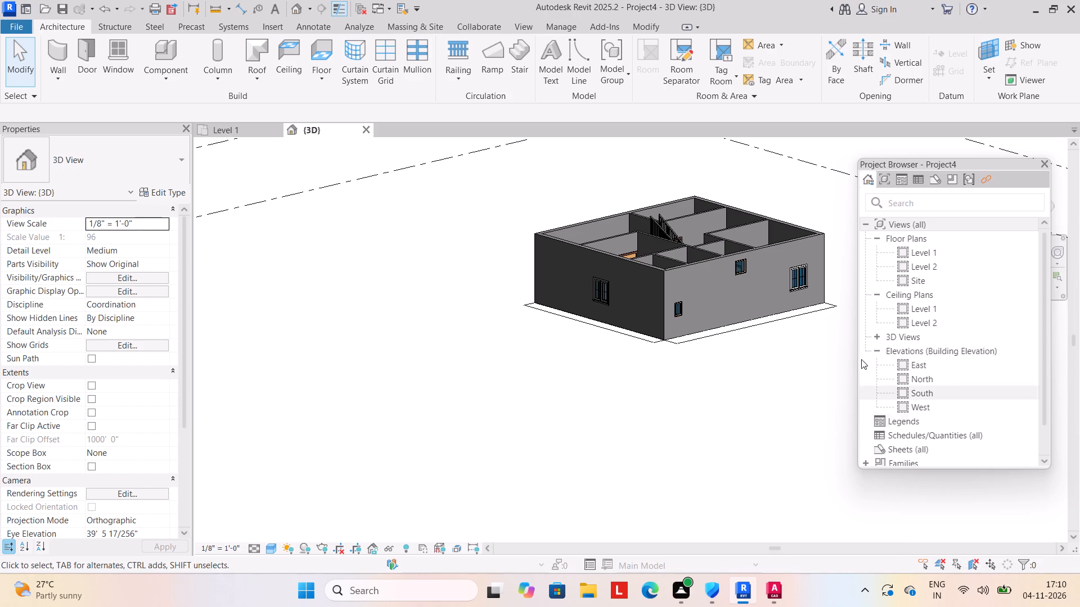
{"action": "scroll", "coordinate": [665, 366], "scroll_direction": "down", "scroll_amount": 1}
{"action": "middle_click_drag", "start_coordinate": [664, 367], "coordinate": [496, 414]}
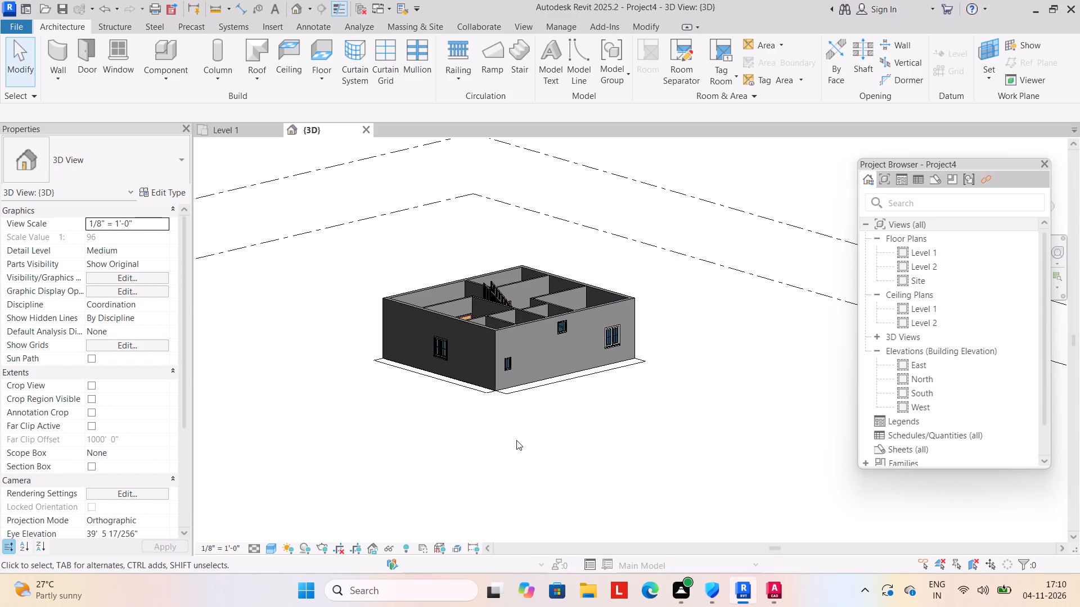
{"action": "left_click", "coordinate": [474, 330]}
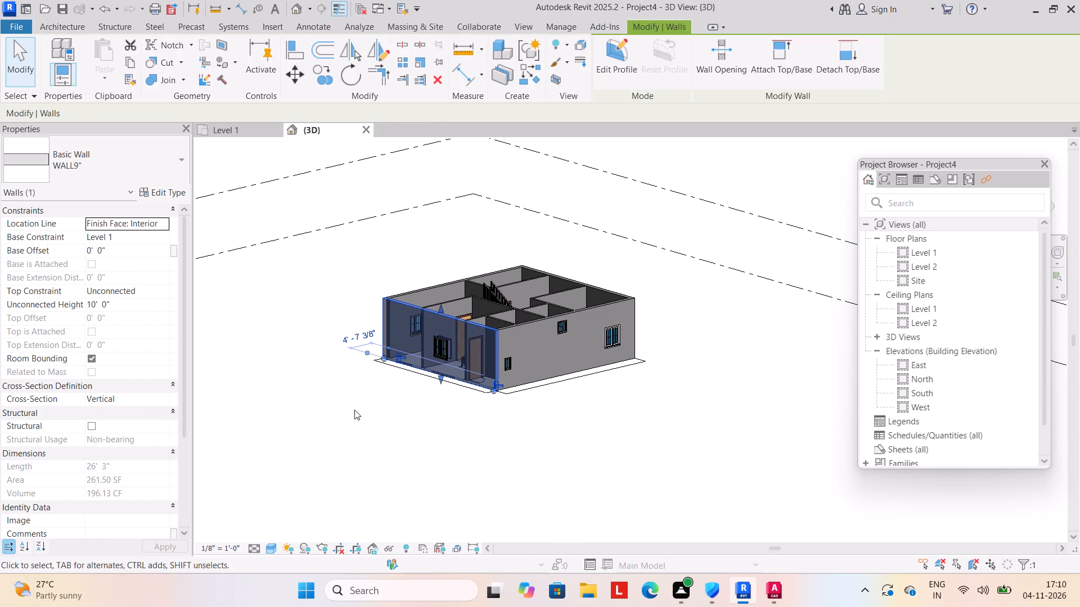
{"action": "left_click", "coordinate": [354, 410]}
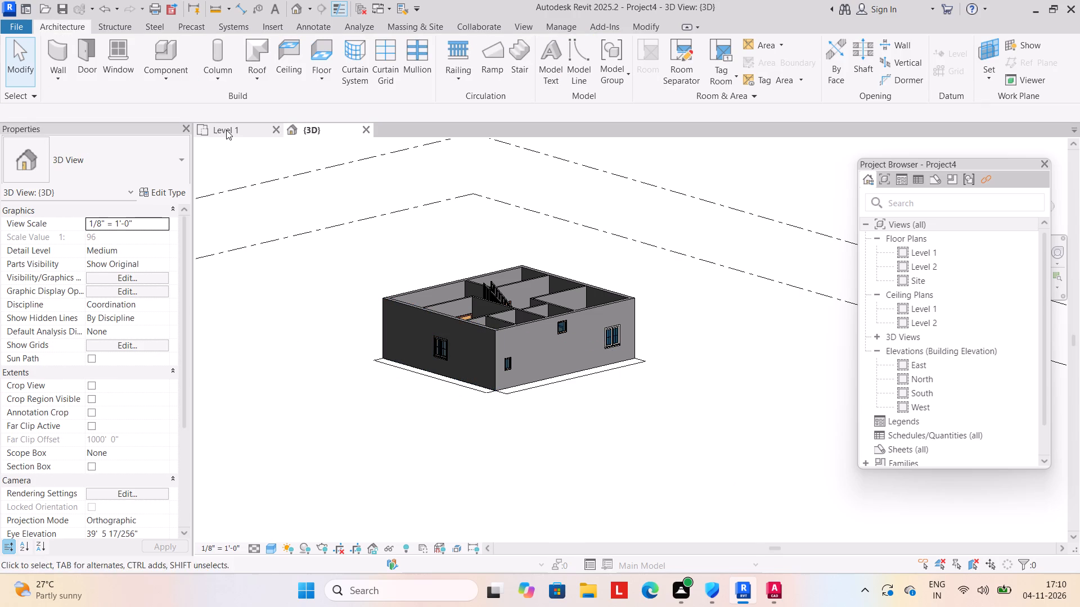
Return to the Level 1 floor plan view.
{"action": "left_click", "coordinate": [226, 130]}
{"action": "scroll", "coordinate": [289, 275], "scroll_direction": "down", "scroll_amount": 3}
{"action": "middle_click_drag", "start_coordinate": [289, 277], "coordinate": [326, 284]}
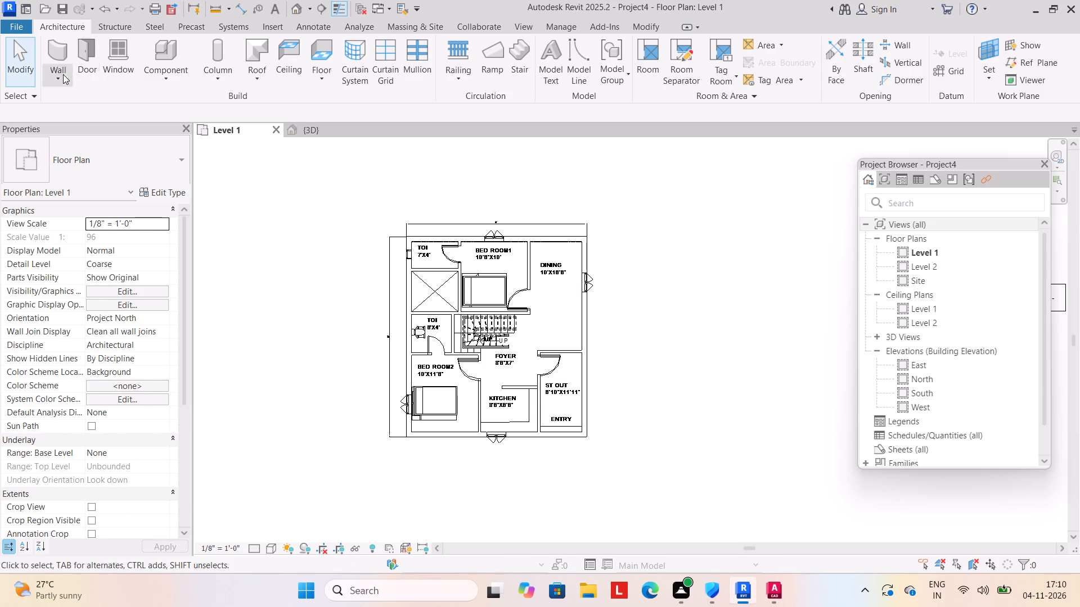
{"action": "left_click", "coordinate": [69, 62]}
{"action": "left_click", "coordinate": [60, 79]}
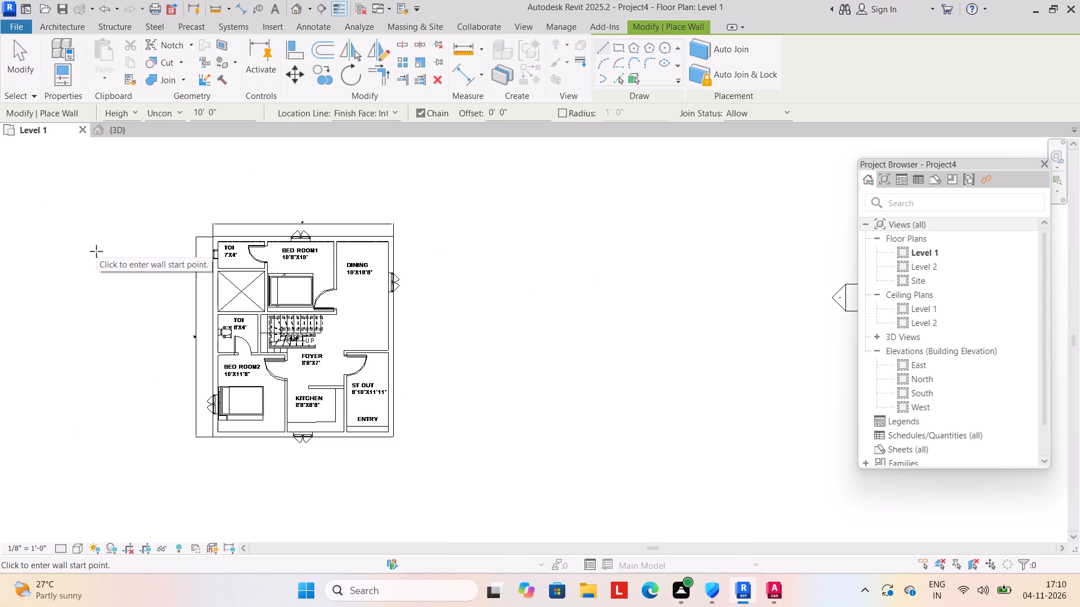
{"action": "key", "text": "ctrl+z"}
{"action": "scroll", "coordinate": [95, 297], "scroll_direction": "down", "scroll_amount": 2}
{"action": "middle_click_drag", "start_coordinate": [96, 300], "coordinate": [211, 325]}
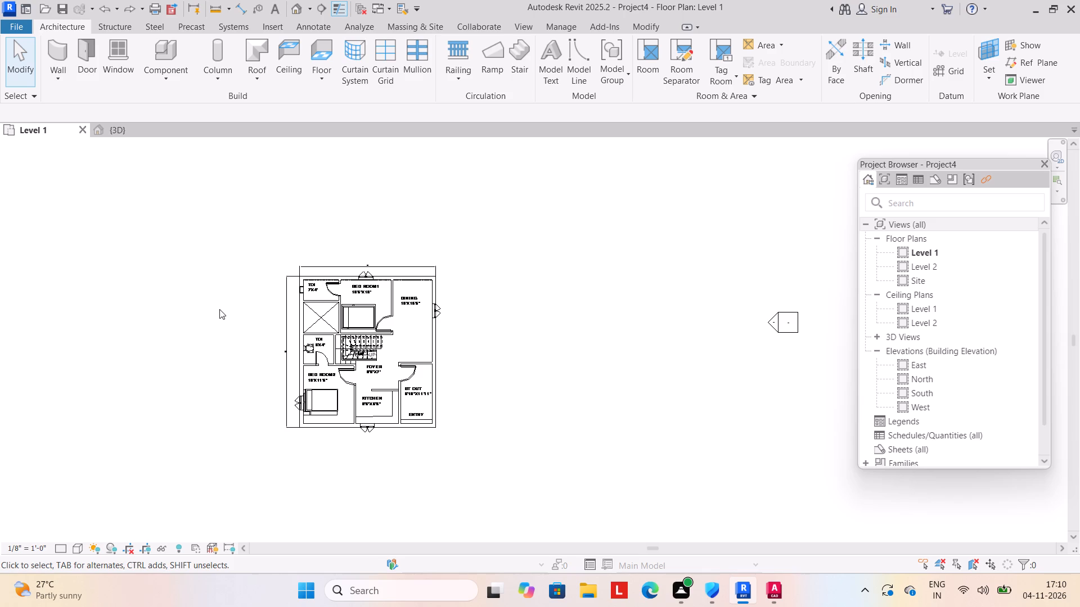
Show the Properties palette again, with the whole building and its surroundings in view.
{"action": "type", "text": "PP"}
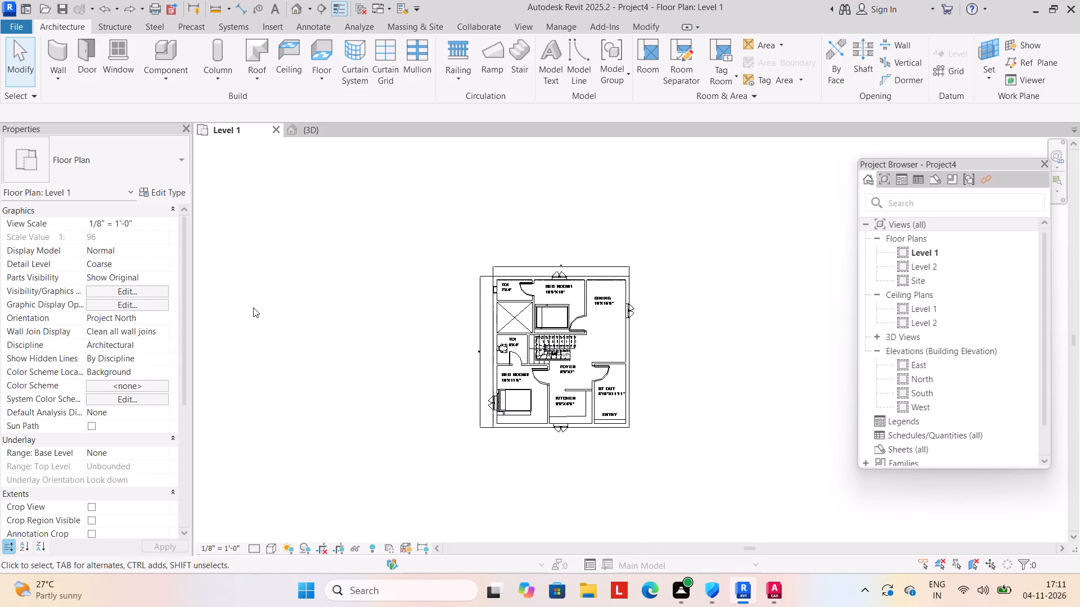
{"action": "middle_click_drag", "start_coordinate": [243, 307], "coordinate": [206, 307]}
{"action": "scroll", "coordinate": [331, 327], "scroll_direction": "down", "scroll_amount": 8}
{"action": "middle_click_drag", "start_coordinate": [340, 341], "coordinate": [426, 341]}
{"action": "scroll", "coordinate": [439, 362], "scroll_direction": "up", "scroll_amount": 4}
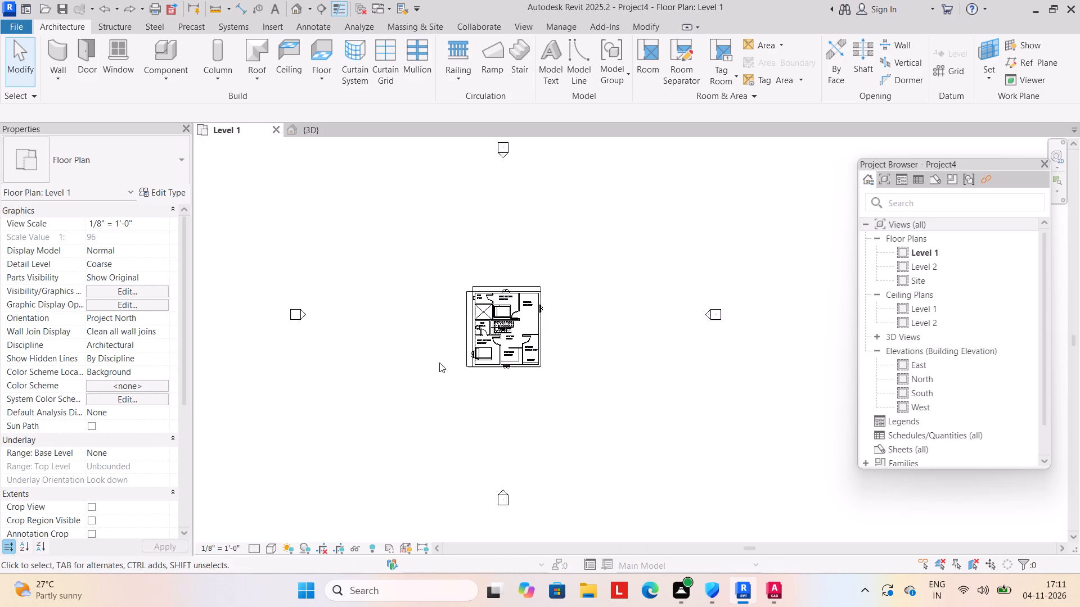
Draw a rectangular boundary of WALL4.5" walls around the building, 5' high and about 44' by 72'.
{"action": "left_click", "coordinate": [56, 81]}
{"action": "left_click", "coordinate": [91, 100]}
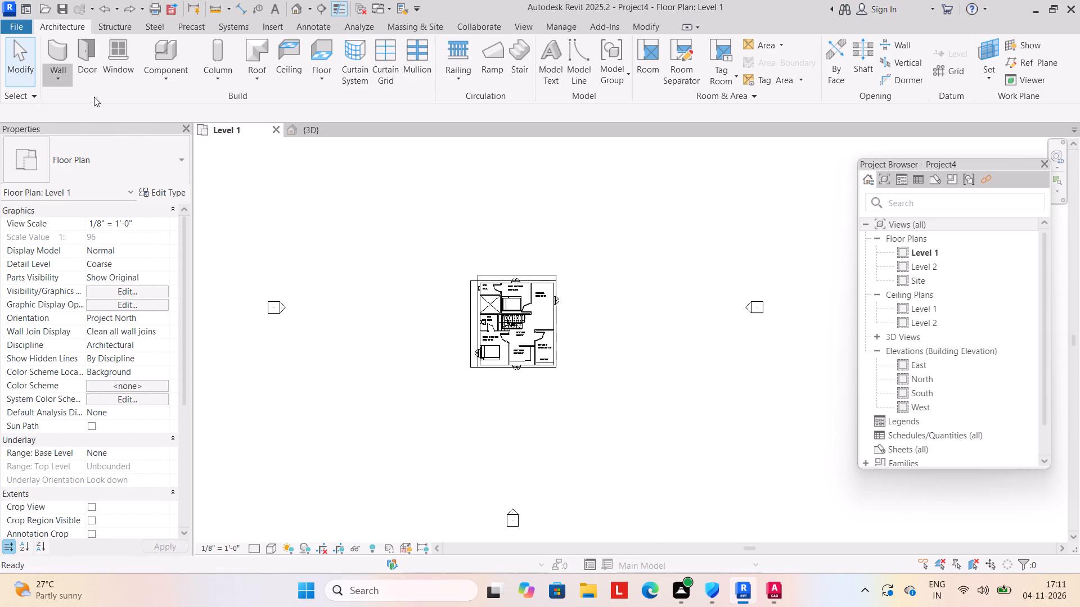
{"action": "left_click", "coordinate": [129, 303]}
{"action": "key", "text": "5"}
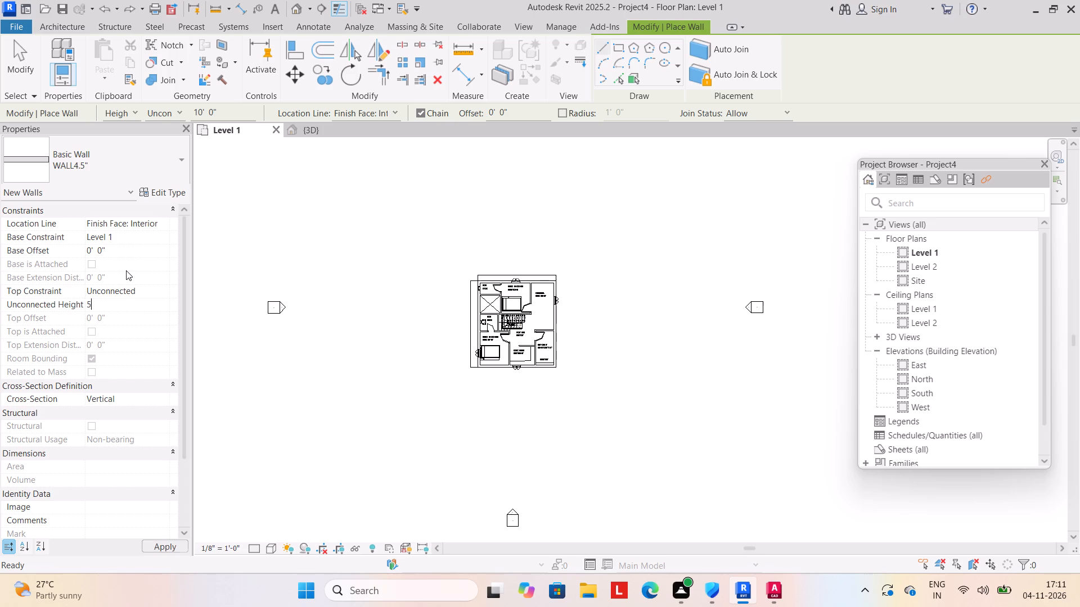
{"action": "key", "text": "apostrophe"}
{"action": "key", "text": "Return"}
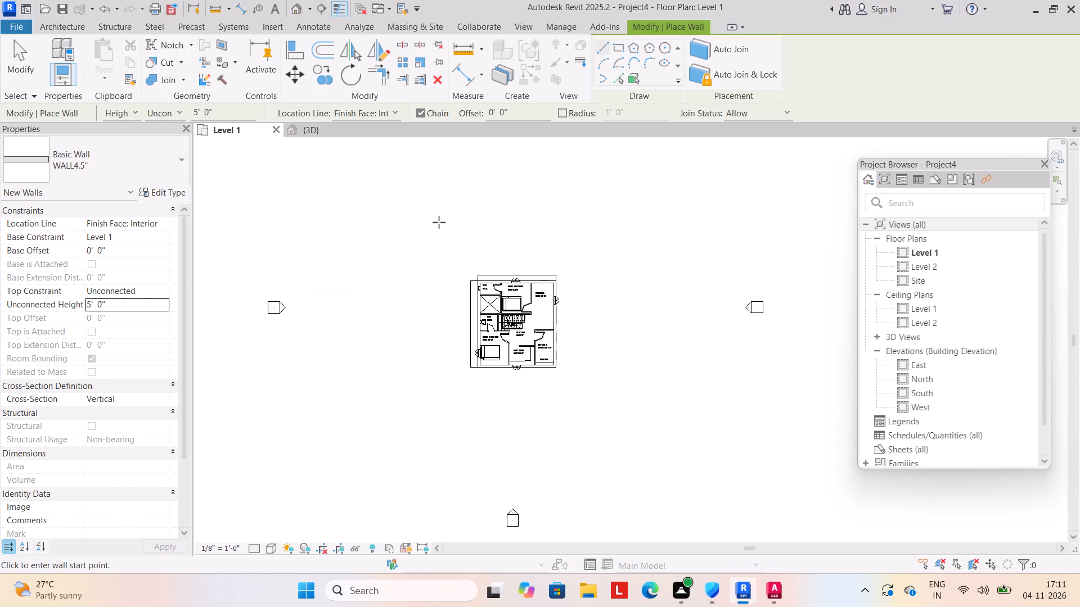
{"action": "left_click", "coordinate": [456, 234]}
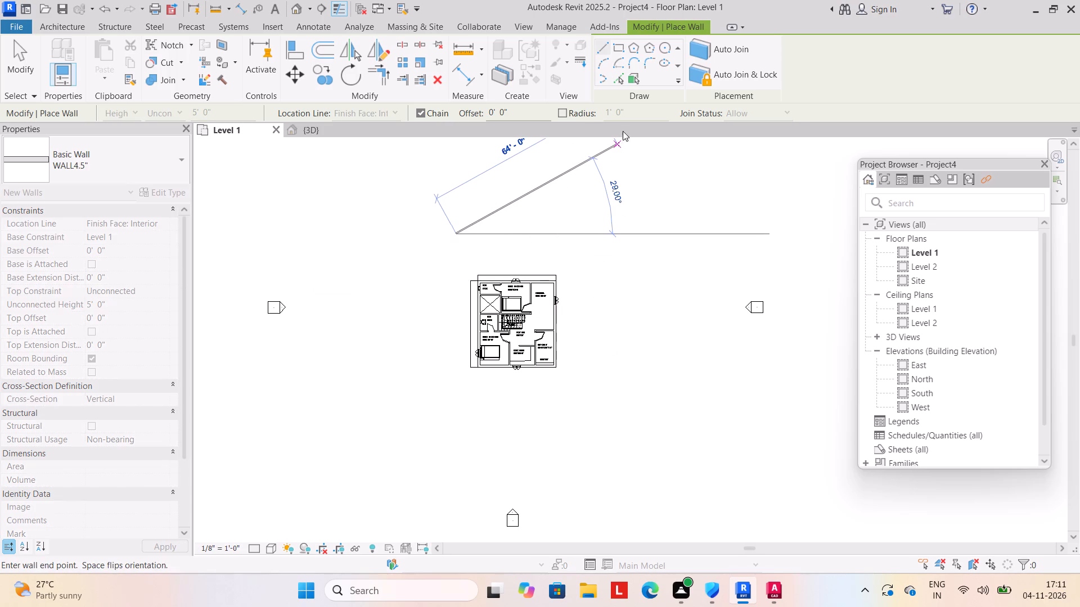
{"action": "left_click", "coordinate": [620, 45]}
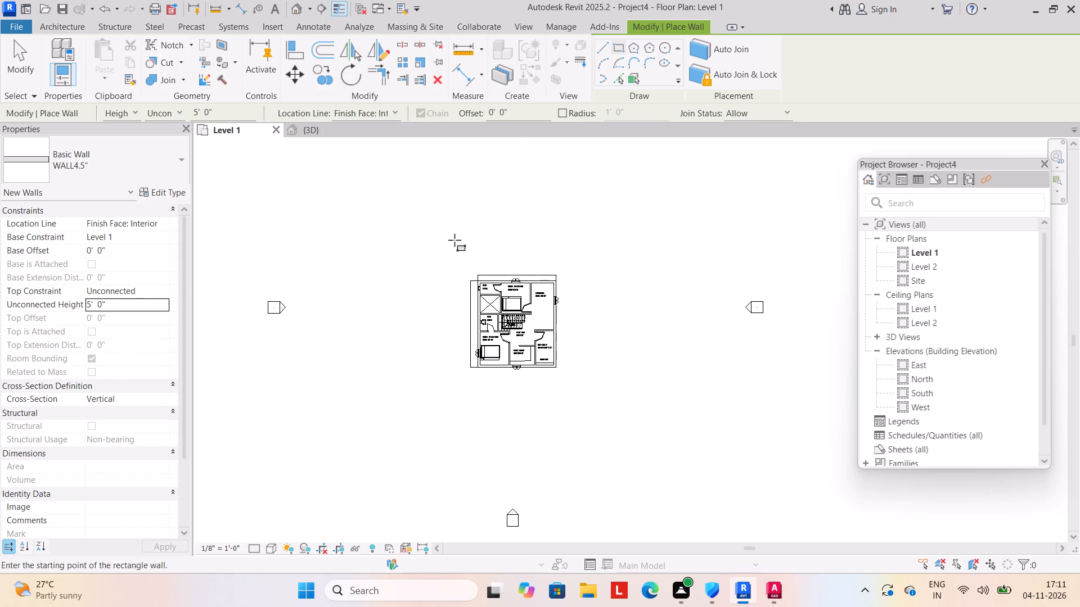
{"action": "left_click", "coordinate": [457, 229]}
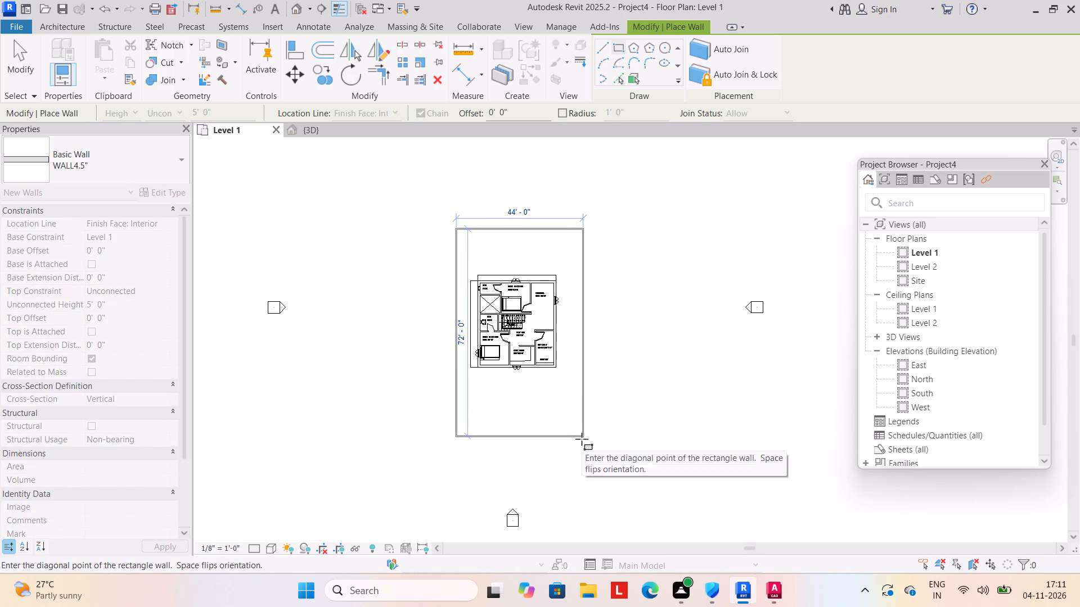
{"action": "left_click", "coordinate": [582, 439]}
{"action": "left_click", "coordinate": [16, 55]}
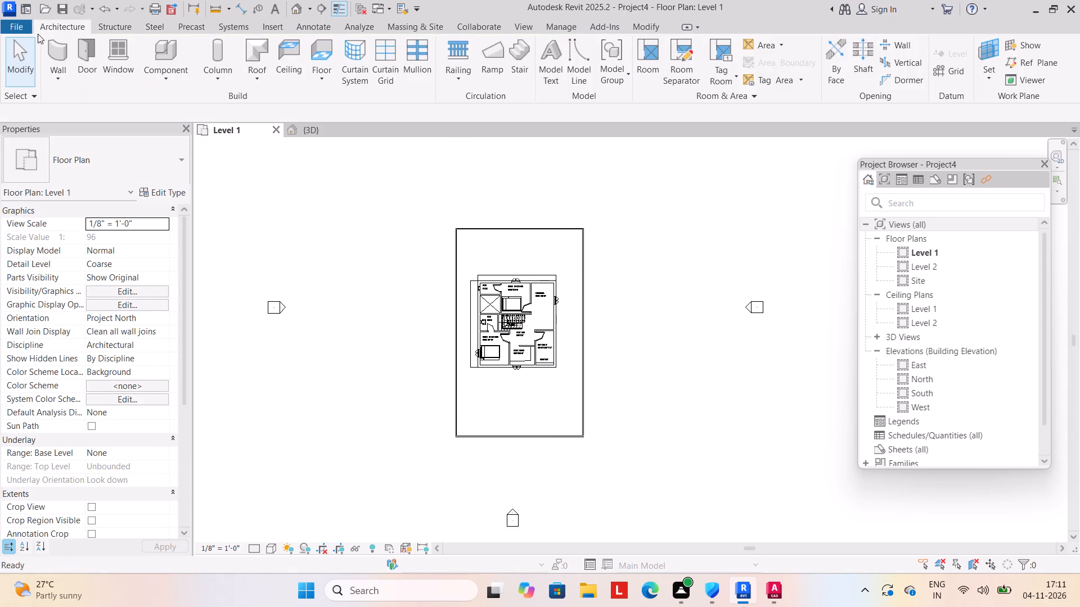
Split the front boundary wall at two points, the first about 16' from its corner, and delete the middle segment for an entrance opening.
{"action": "left_click", "coordinate": [655, 25]}
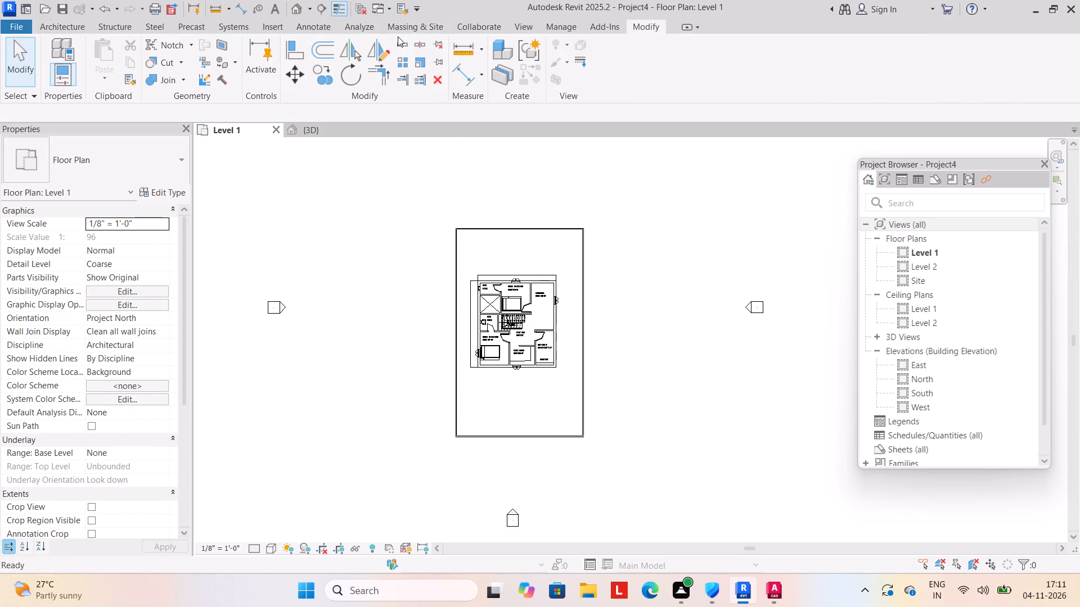
{"action": "left_click", "coordinate": [397, 38]}
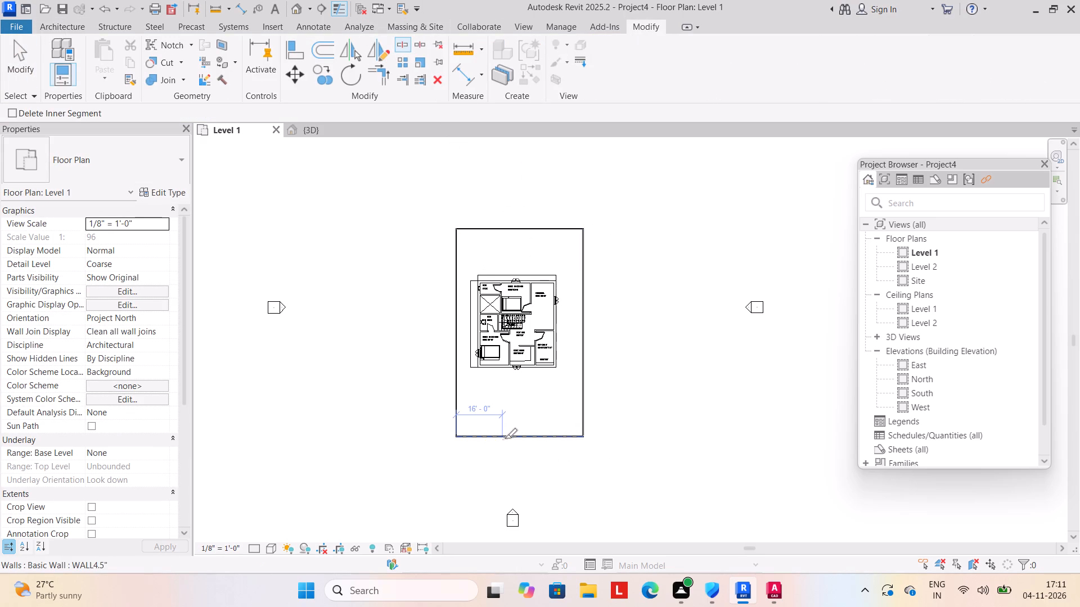
{"action": "left_click", "coordinate": [505, 432]}
{"action": "left_click", "coordinate": [541, 437]}
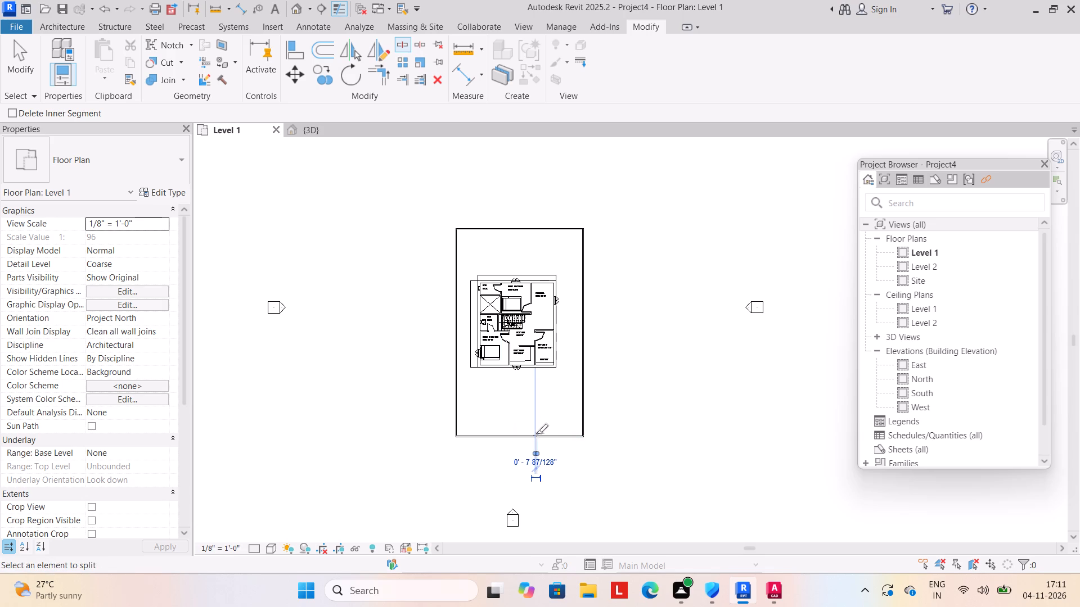
{"action": "key", "text": "Escape"}
{"action": "key", "text": "Escape"}
{"action": "key", "text": "Escape"}
{"action": "left_click", "coordinate": [517, 438]}
{"action": "key", "text": "Delete"}
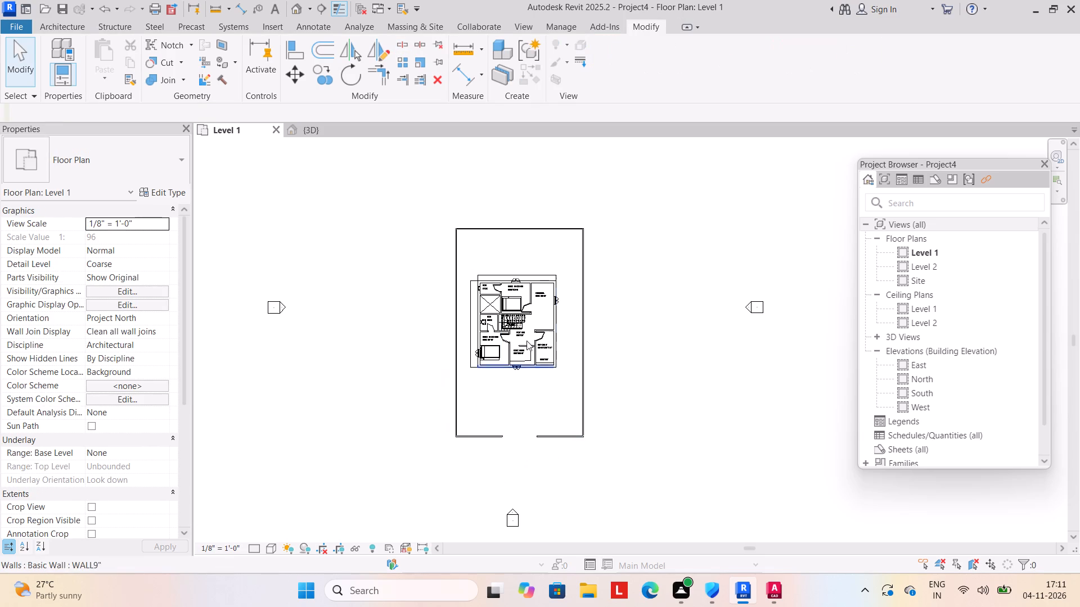
Create a rectangular Generic - 12" floor on Level 1 along the outer faces of the boundary walls.
{"action": "left_click", "coordinate": [58, 20]}
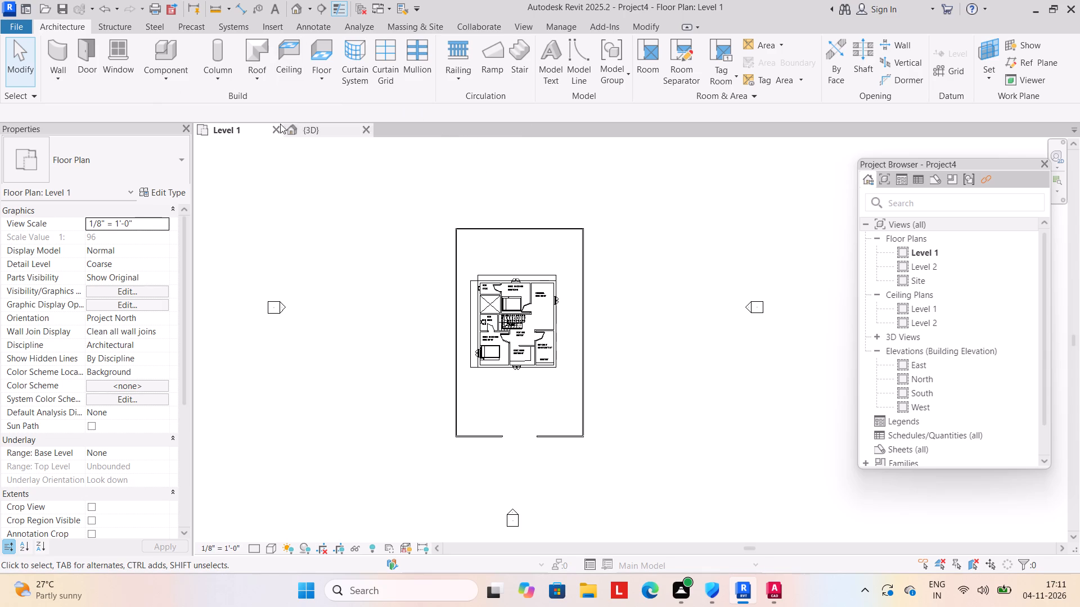
{"action": "left_click", "coordinate": [314, 78]}
{"action": "left_click", "coordinate": [331, 104]}
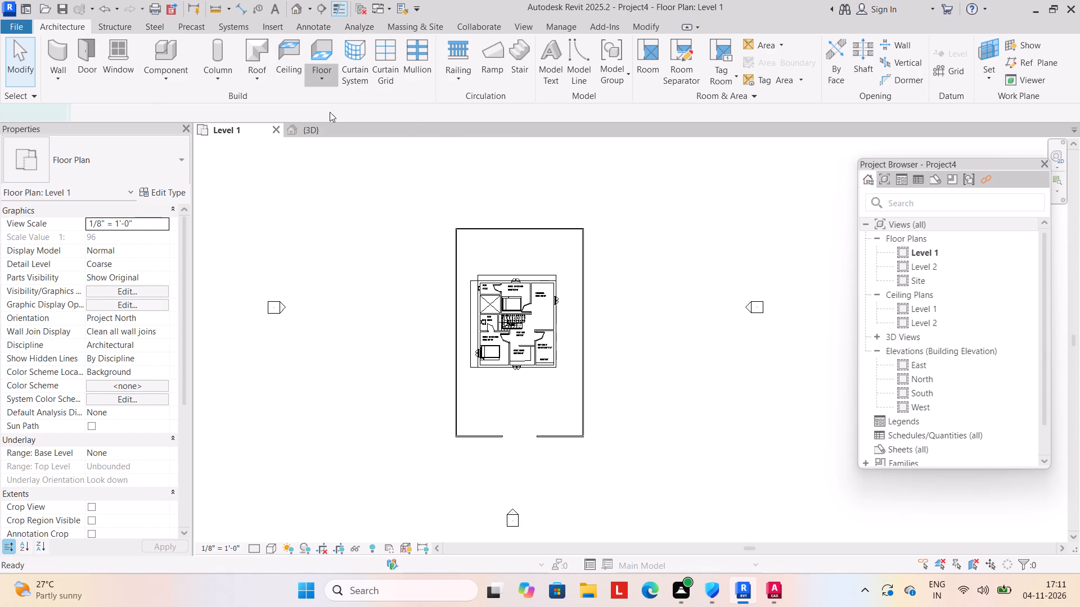
{"action": "left_click", "coordinate": [719, 40]}
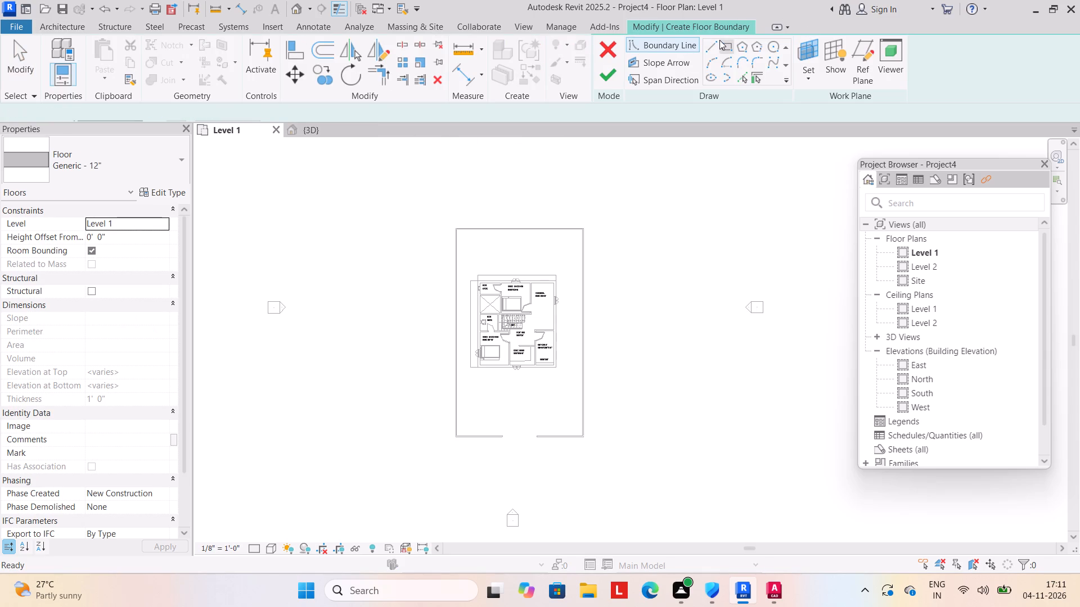
{"action": "scroll", "coordinate": [498, 195], "scroll_direction": "up", "scroll_amount": 4}
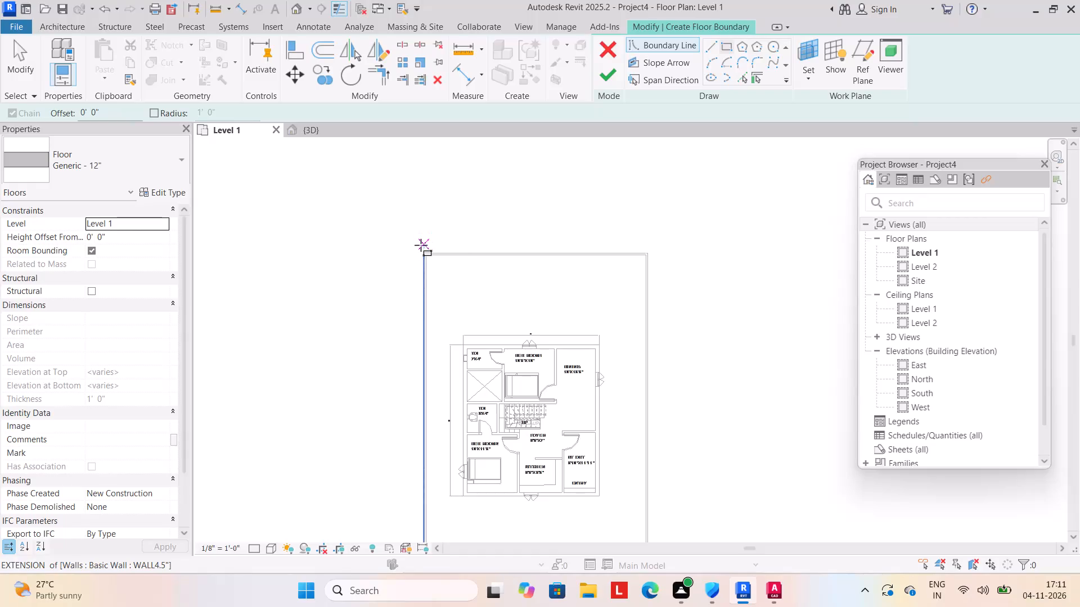
{"action": "left_click", "coordinate": [421, 251]}
{"action": "scroll", "coordinate": [623, 482], "scroll_direction": "down", "scroll_amount": 3}
{"action": "middle_click_drag", "start_coordinate": [622, 480], "coordinate": [597, 300]}
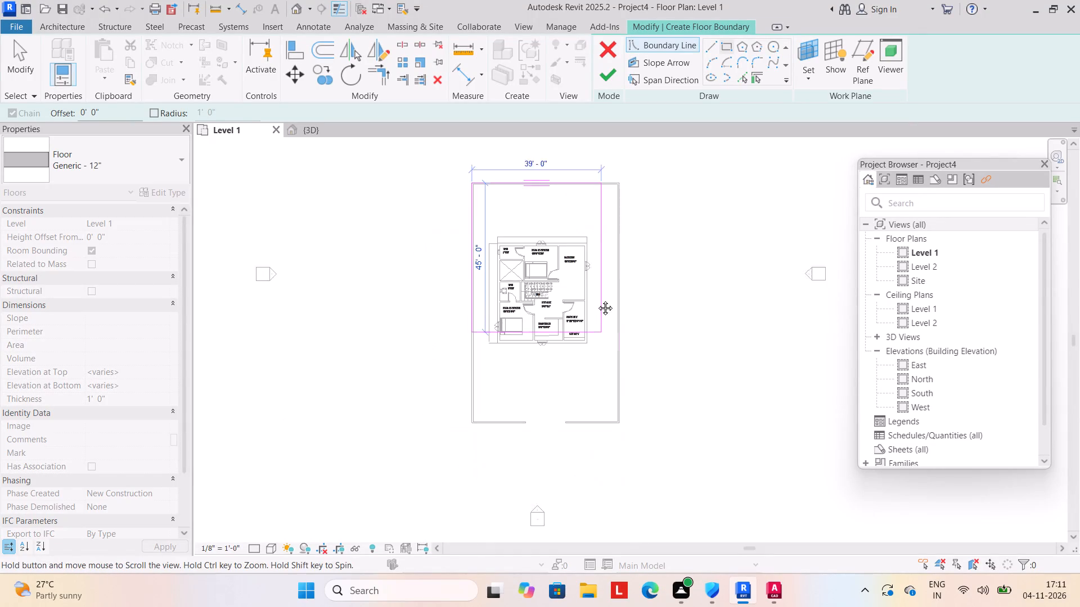
{"action": "middle_click_drag", "start_coordinate": [597, 300], "coordinate": [598, 300]}
{"action": "scroll", "coordinate": [640, 420], "scroll_direction": "up", "scroll_amount": 8}
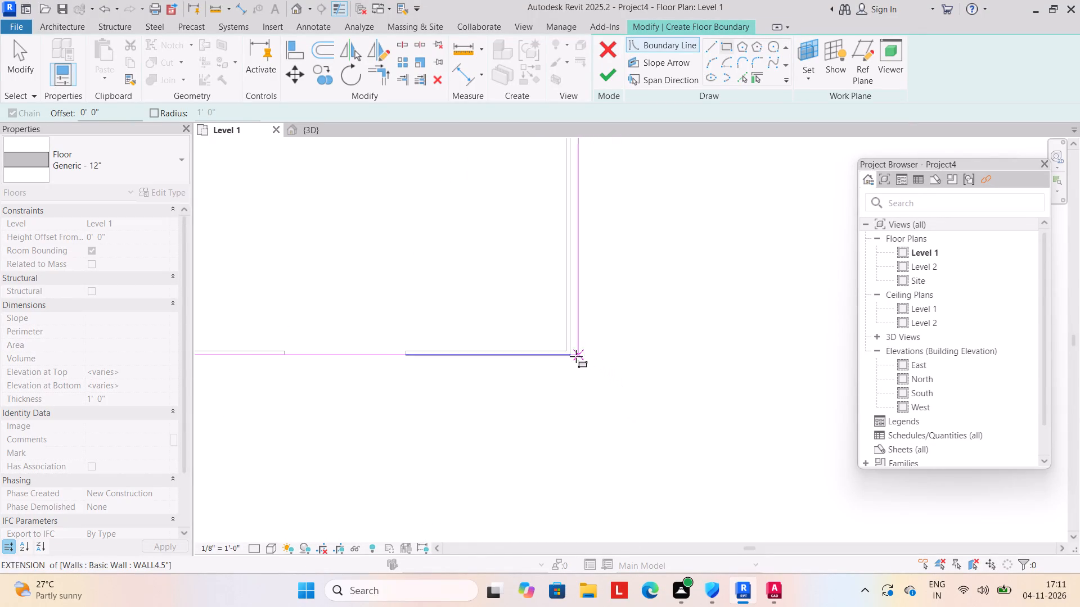
{"action": "left_click", "coordinate": [575, 356]}
{"action": "left_click", "coordinate": [615, 76]}
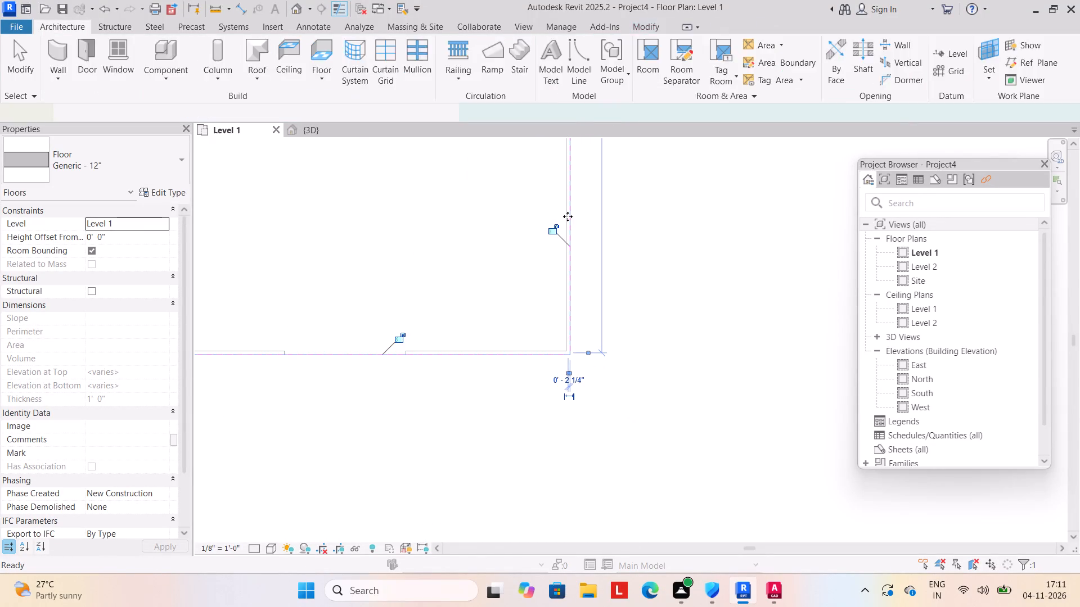
Set the structure layer thickness of the new floor's type to 6" and clear the selection.
{"action": "scroll", "coordinate": [638, 312], "scroll_direction": "down", "scroll_amount": 8}
{"action": "middle_click_drag", "start_coordinate": [634, 329], "coordinate": [630, 386]}
{"action": "scroll", "coordinate": [632, 360], "scroll_direction": "up", "scroll_amount": 1}
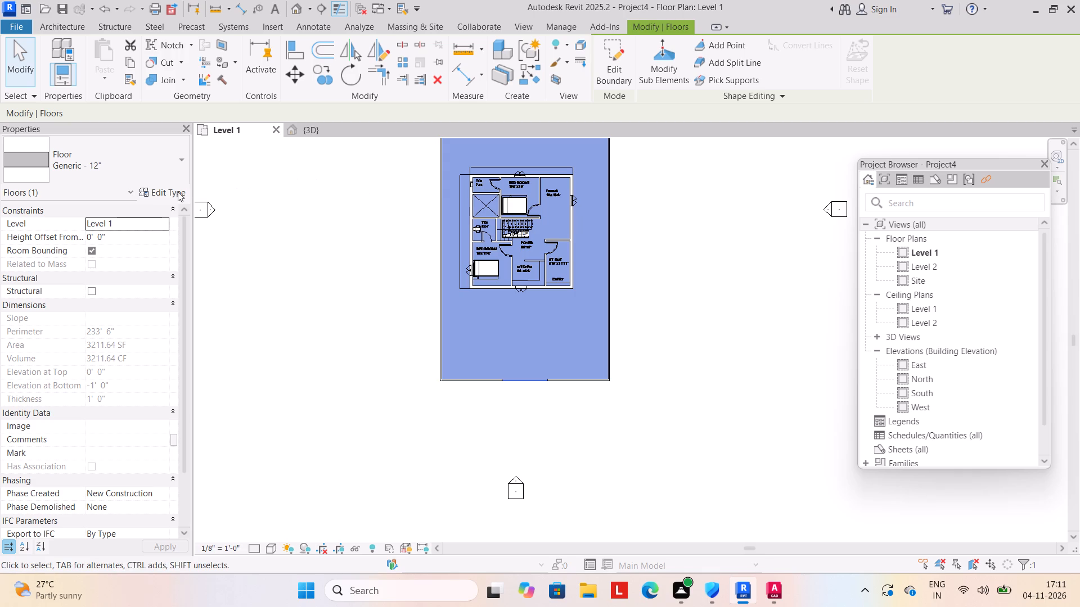
{"action": "left_click", "coordinate": [169, 182]}
{"action": "left_click", "coordinate": [155, 161]}
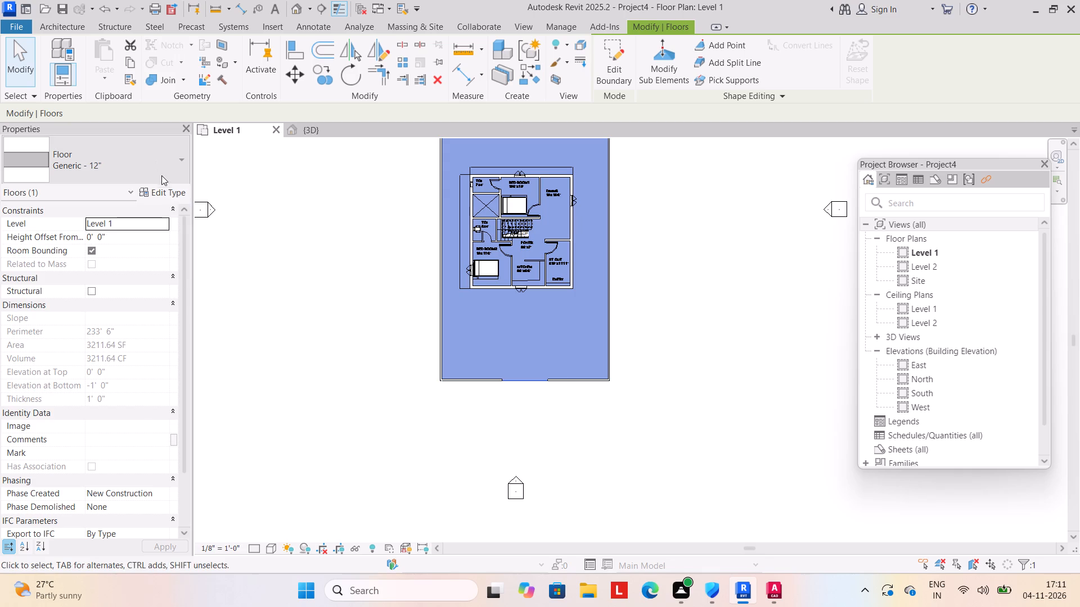
{"action": "left_click", "coordinate": [163, 188]}
{"action": "left_click", "coordinate": [668, 262]}
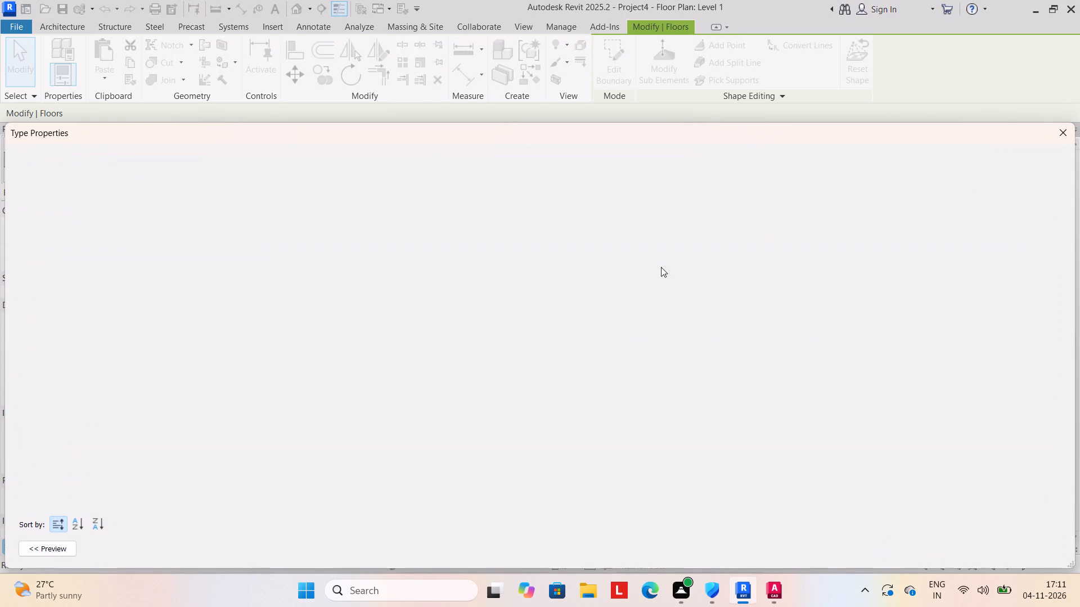
{"action": "left_click", "coordinate": [534, 266]}
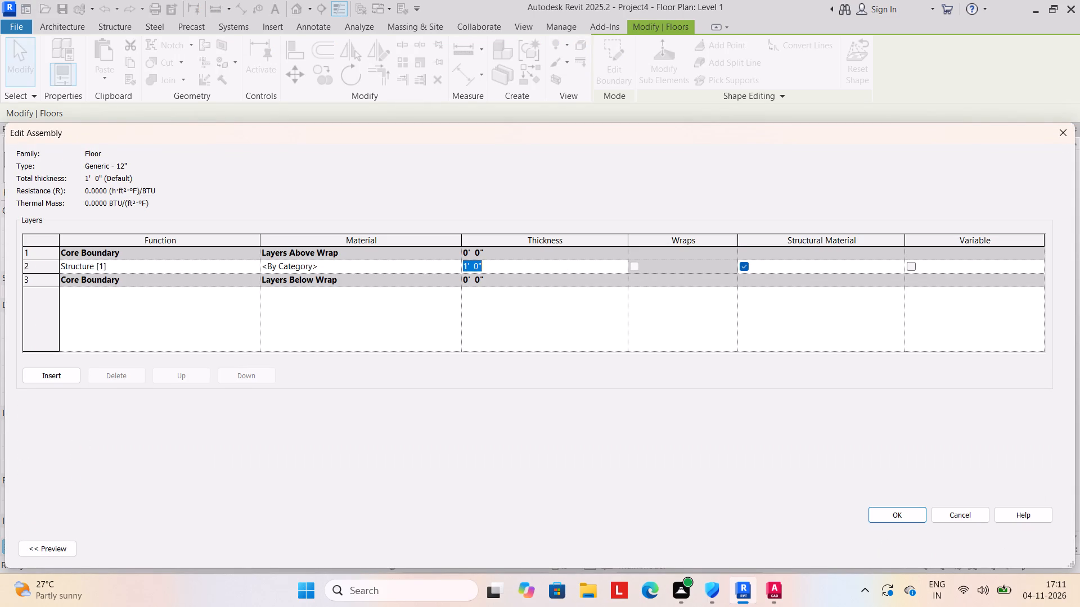
{"action": "type", "text": "6\""}
{"action": "key", "text": "Return"}
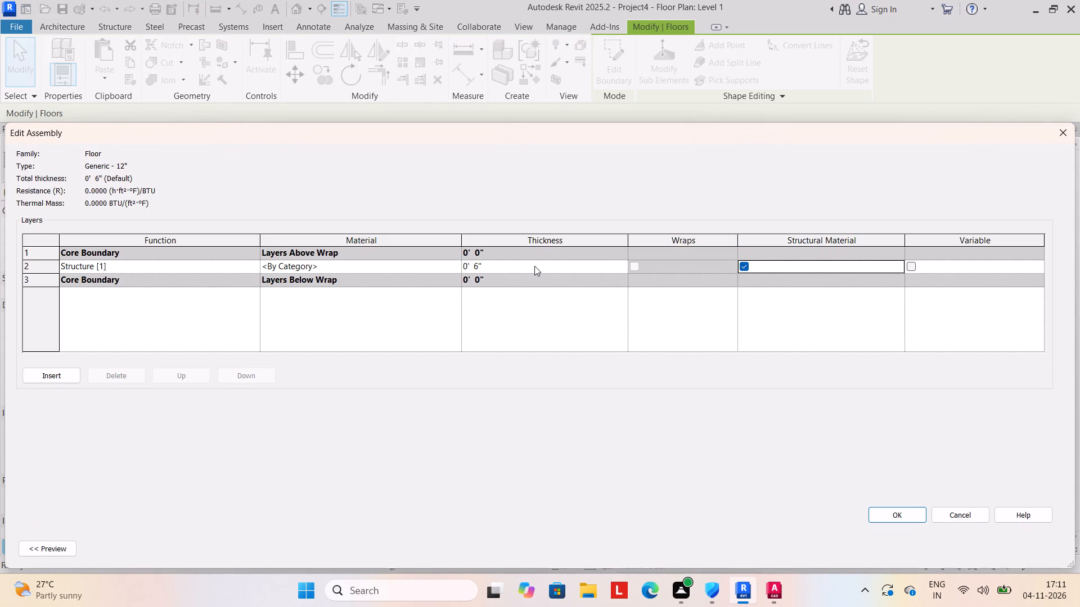
{"action": "left_click", "coordinate": [888, 513]}
{"action": "left_click", "coordinate": [1041, 547]}
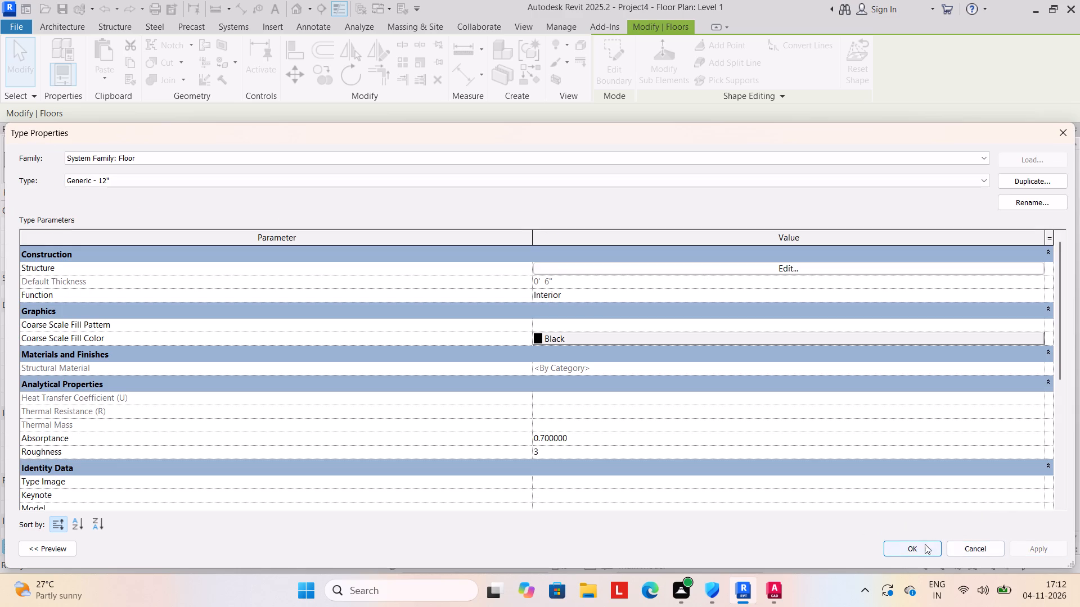
{"action": "left_click", "coordinate": [922, 545]}
{"action": "left_click", "coordinate": [669, 373]}
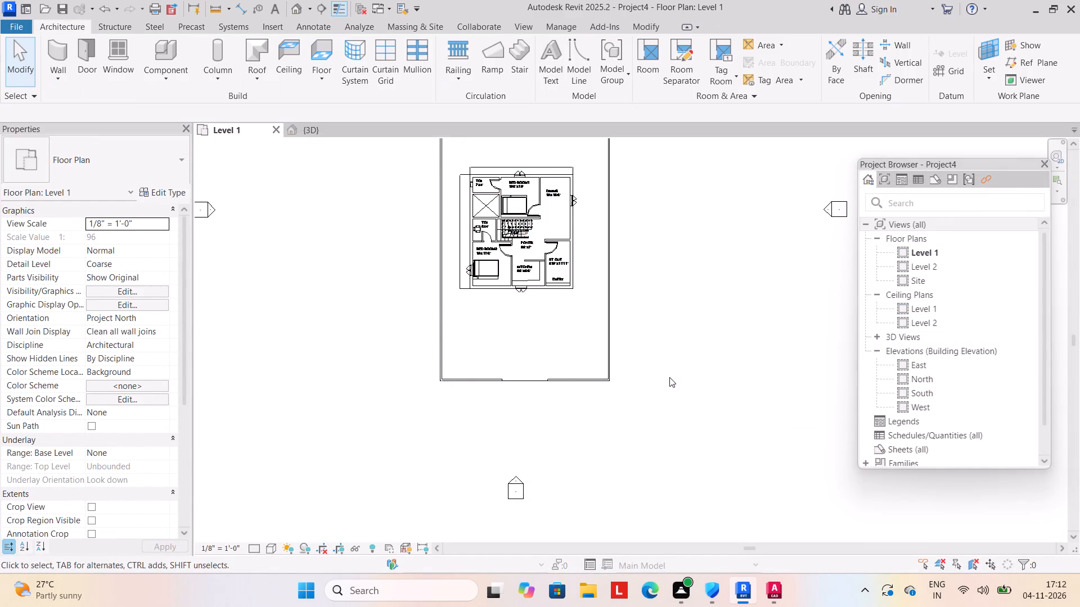
Create a Generic - 12" footprint roof on Level 2 without slope, 2' outside the building's exterior walls, and attach the highlighted walls to it.
{"action": "scroll", "coordinate": [669, 377], "scroll_direction": "down", "scroll_amount": 2}
{"action": "middle_click_drag", "start_coordinate": [669, 378], "coordinate": [662, 401]}
{"action": "scroll", "coordinate": [570, 328], "scroll_direction": "up", "scroll_amount": 4}
{"action": "scroll", "coordinate": [570, 328], "scroll_direction": "down", "scroll_amount": 4}
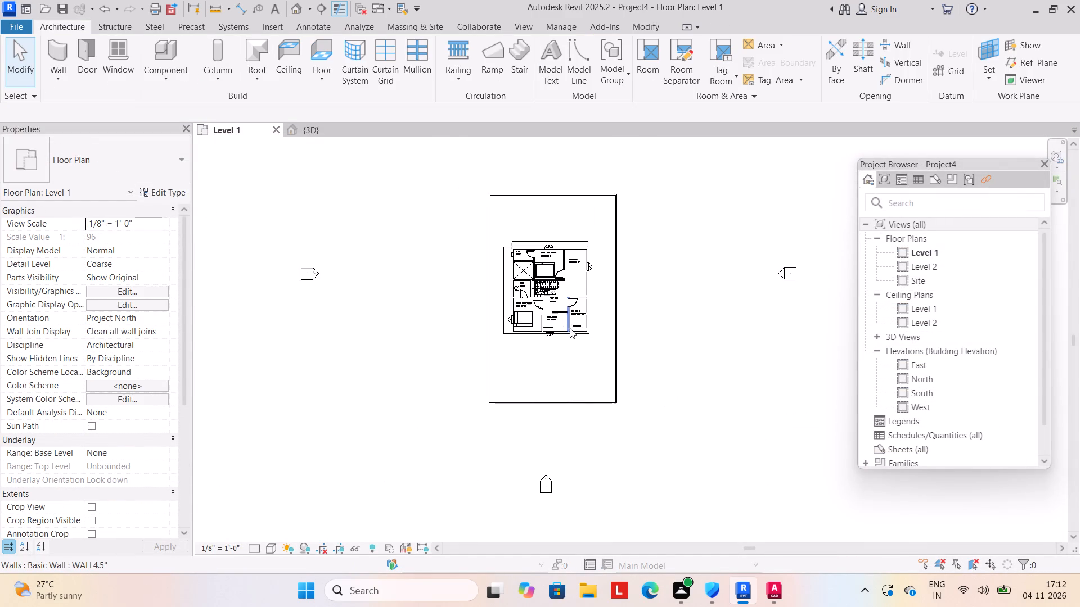
{"action": "scroll", "coordinate": [570, 326], "scroll_direction": "down", "scroll_amount": 1}
{"action": "middle_click_drag", "start_coordinate": [578, 383], "coordinate": [578, 389]}
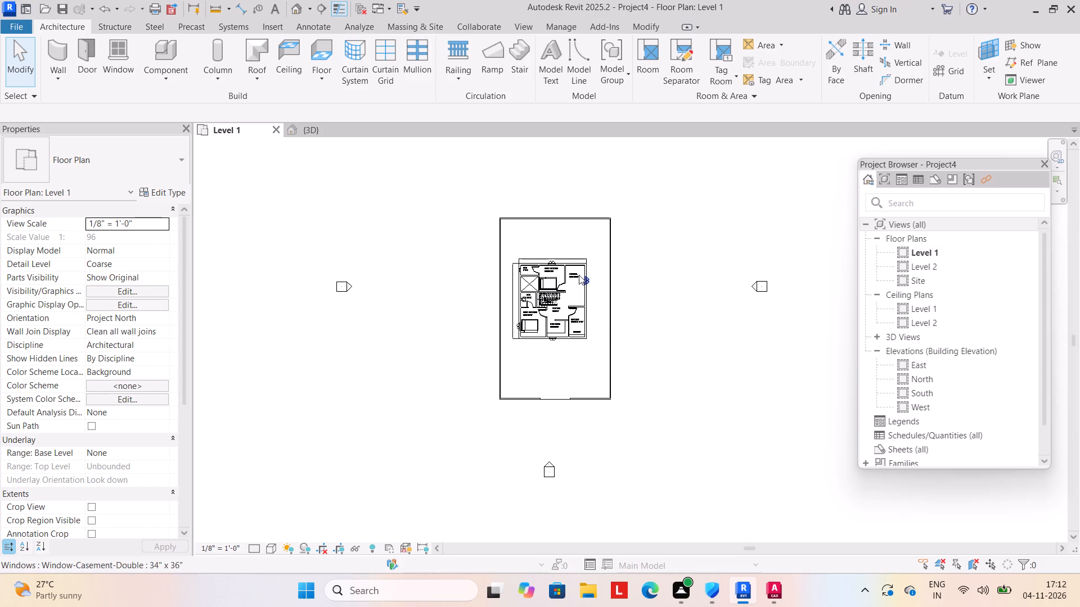
{"action": "scroll", "coordinate": [579, 275], "scroll_direction": "up", "scroll_amount": 3}
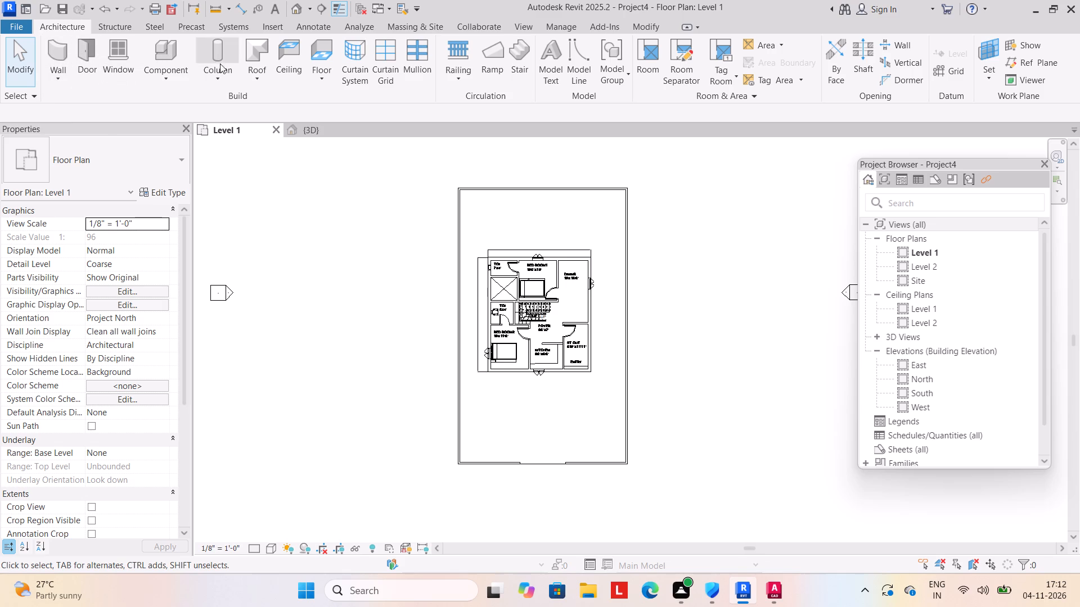
{"action": "left_click", "coordinate": [256, 79]}
{"action": "left_click", "coordinate": [259, 93]}
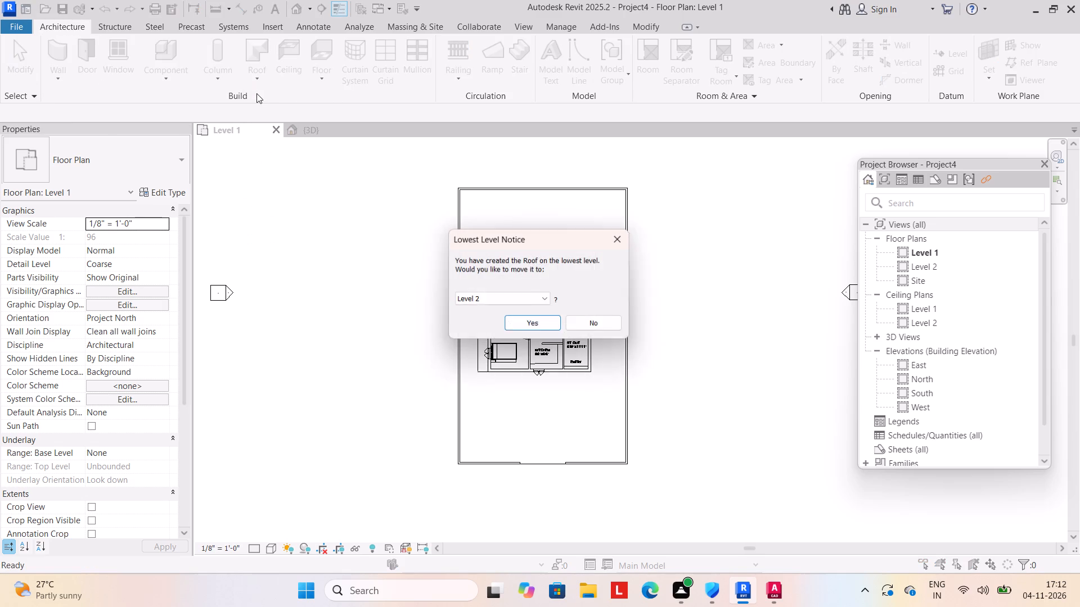
{"action": "left_click", "coordinate": [544, 327]}
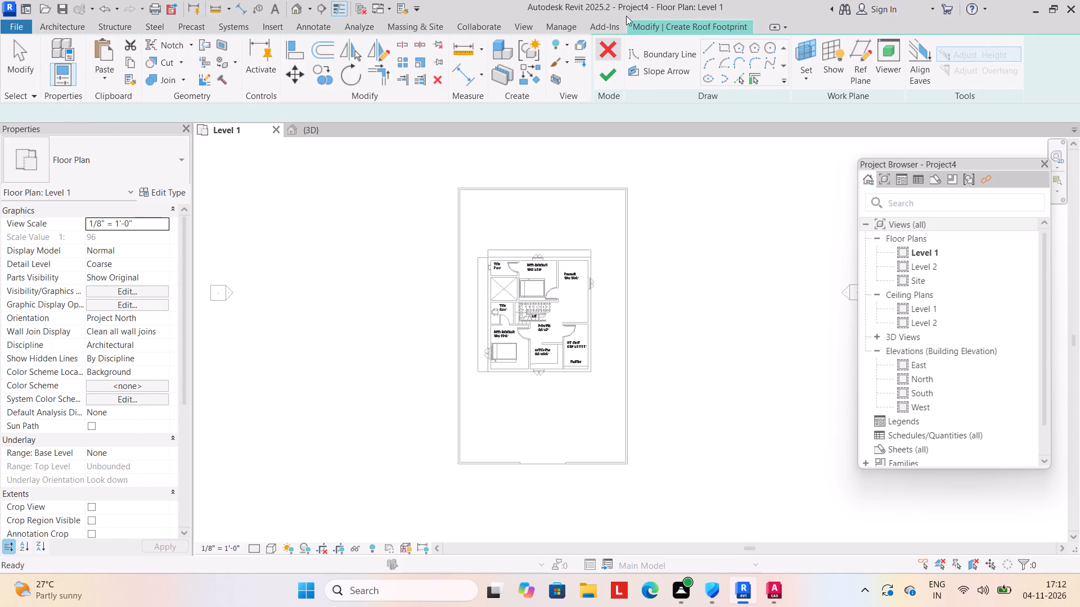
{"action": "left_click", "coordinate": [721, 46]}
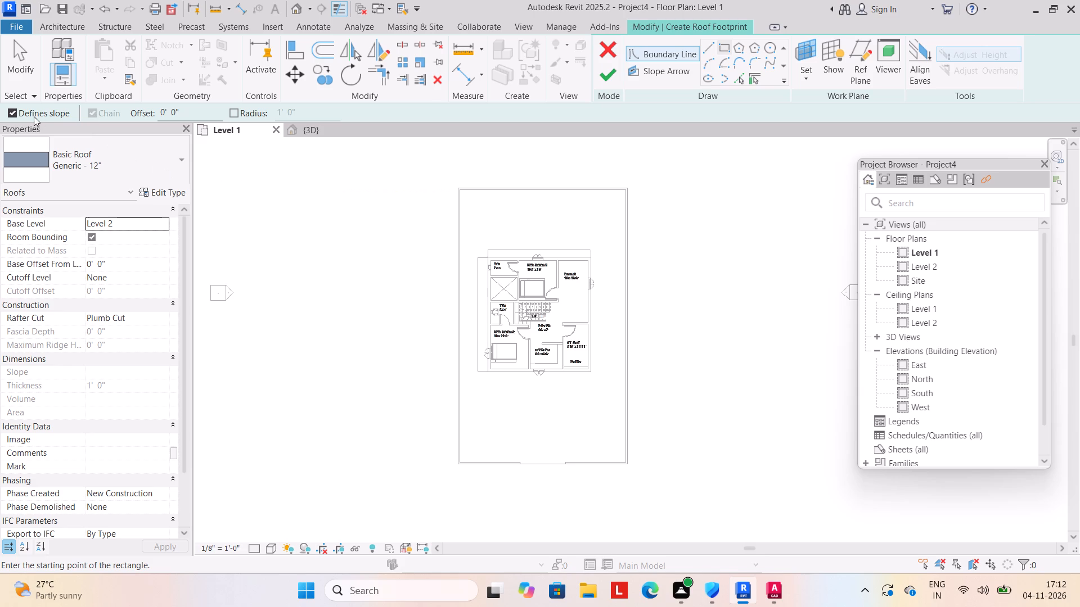
{"action": "left_click", "coordinate": [10, 111]}
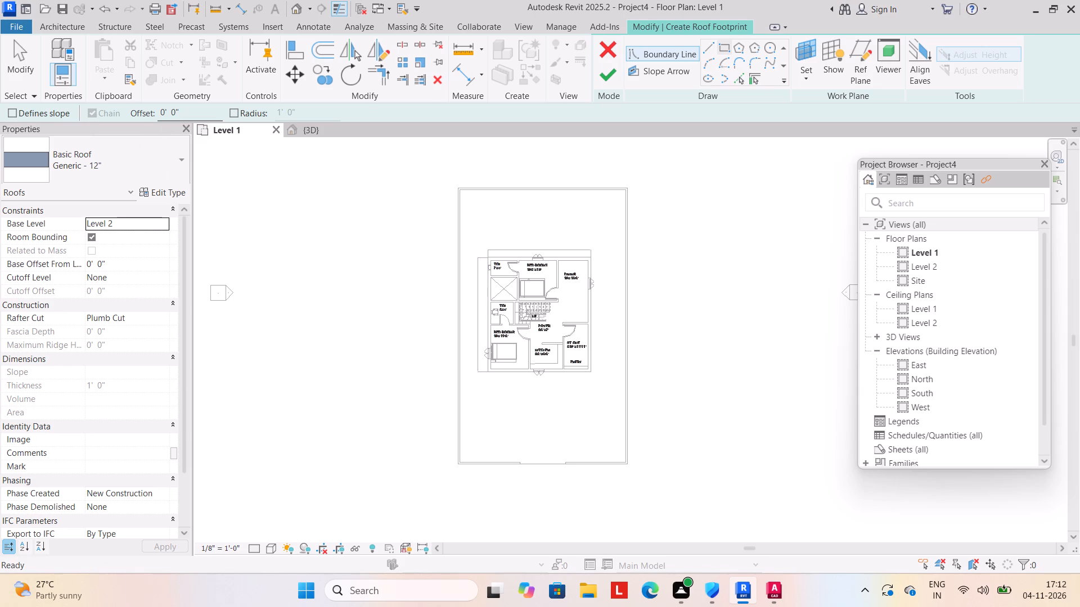
{"action": "left_click", "coordinate": [196, 108]}
{"action": "key", "text": "BackSpace"}
{"action": "key", "text": "BackSpace"}
{"action": "key", "text": "BackSpace"}
{"action": "key", "text": "BackSpace"}
{"action": "key", "text": "BackSpace"}
{"action": "key", "text": "BackSpace"}
{"action": "key", "text": "BackSpace"}
{"action": "key", "text": "BackSpace"}
{"action": "key", "text": "BackSpace"}
{"action": "key", "text": "BackSpace"}
{"action": "key", "text": "BackSpace"}
{"action": "type", "text": "2'"}
{"action": "key", "text": "Return"}
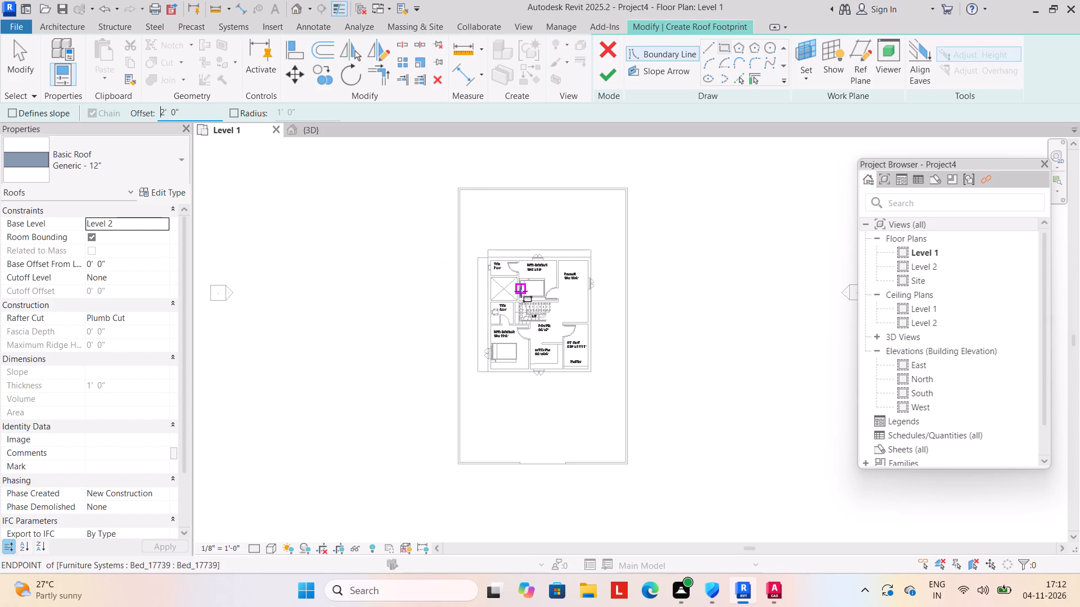
{"action": "scroll", "coordinate": [520, 295], "scroll_direction": "up", "scroll_amount": 2}
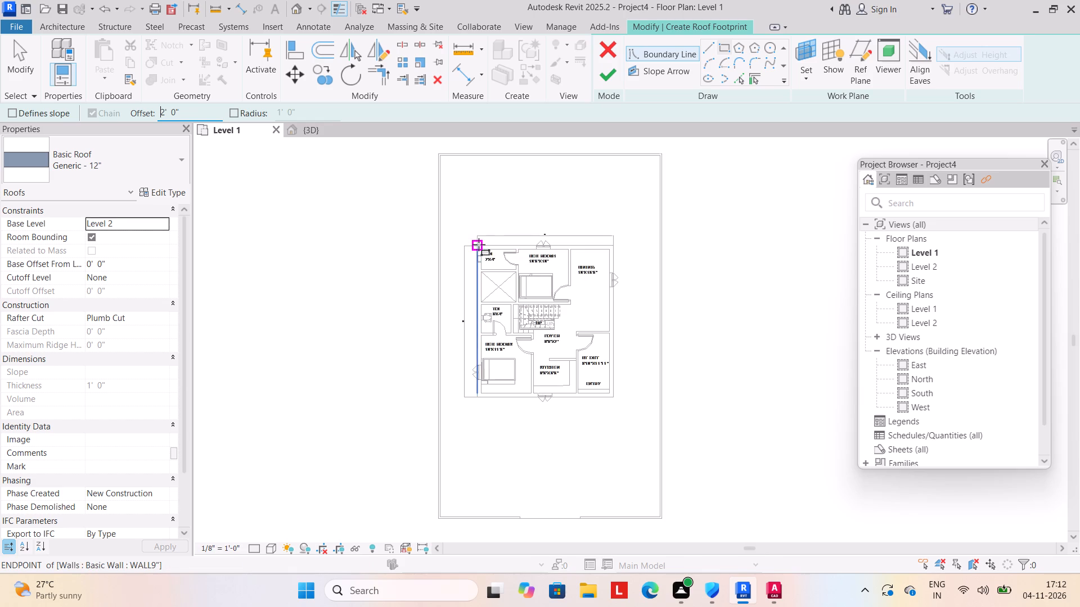
{"action": "left_click", "coordinate": [479, 244]}
{"action": "left_click", "coordinate": [614, 397]}
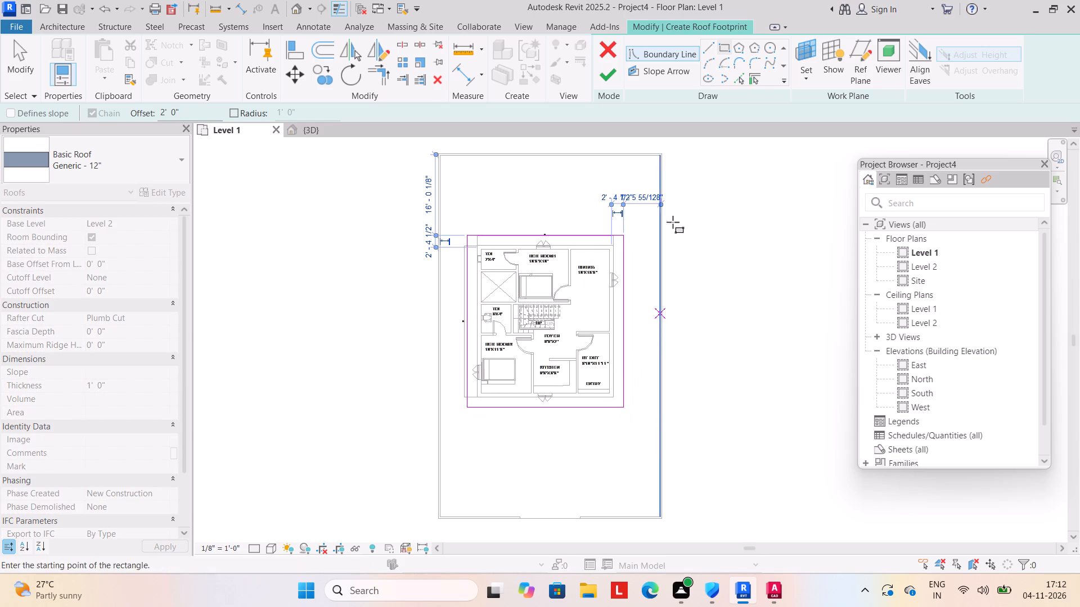
{"action": "left_click", "coordinate": [611, 76]}
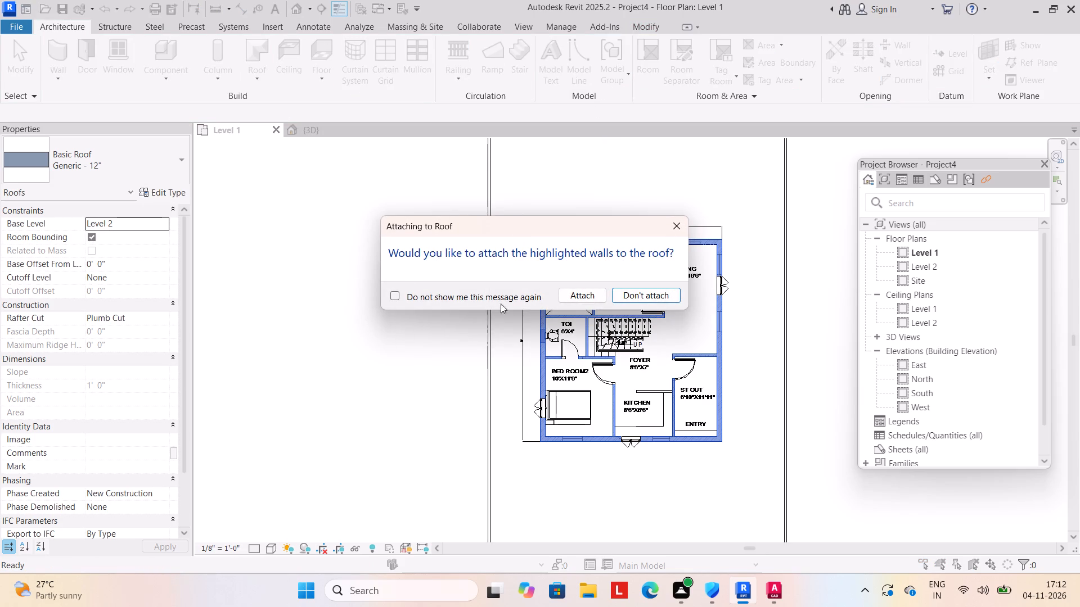
{"action": "left_click", "coordinate": [573, 297]}
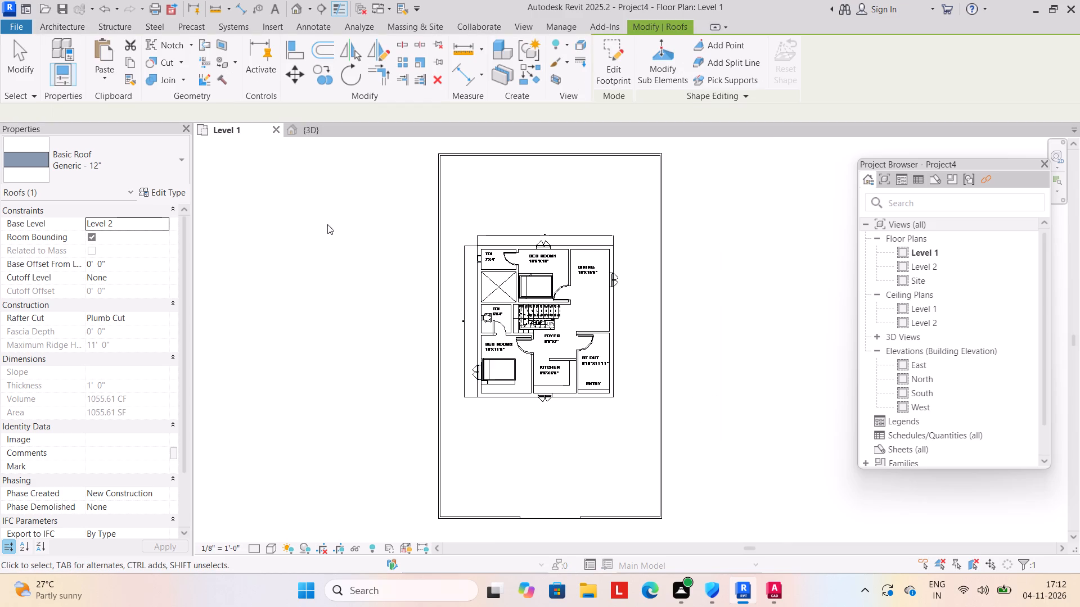
In the 3D view, set the structure layer thickness of the roof's type to 6" and clear the selection.
{"action": "left_click", "coordinate": [300, 133]}
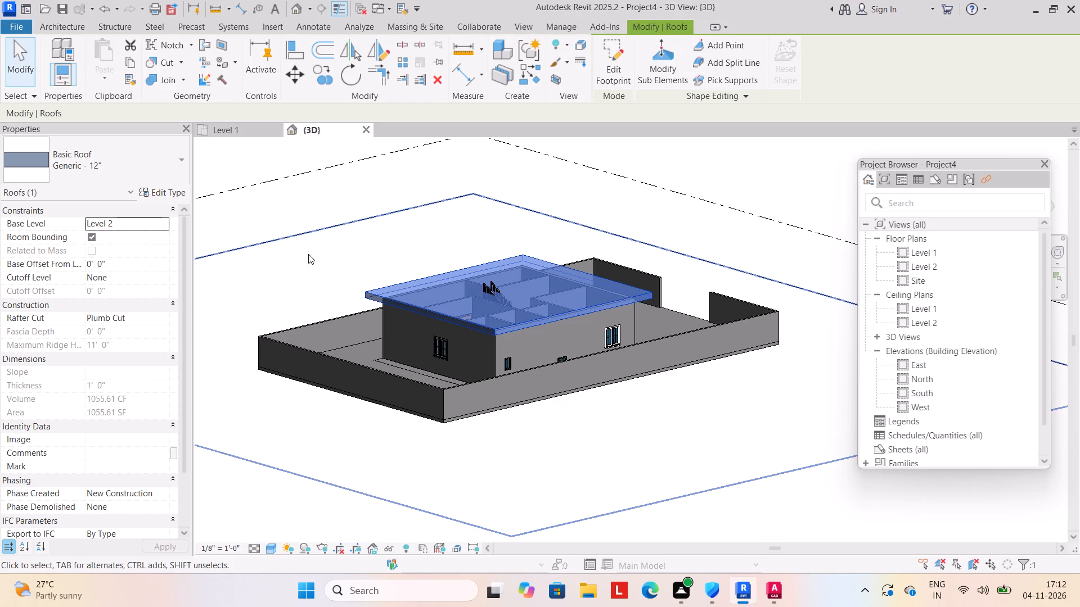
{"action": "left_click", "coordinate": [155, 187]}
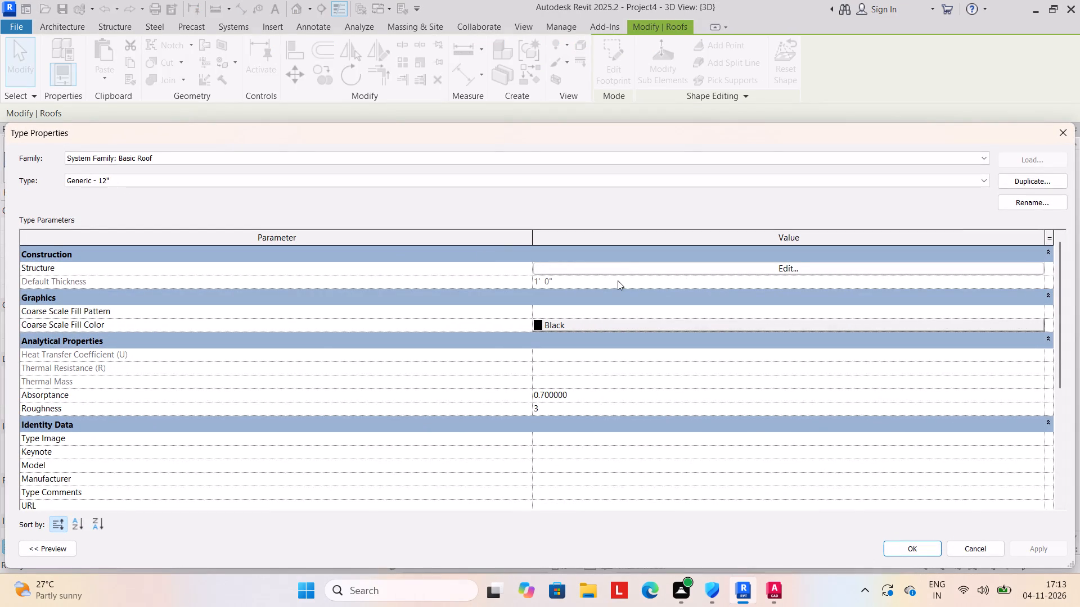
{"action": "left_click", "coordinate": [618, 280]}
{"action": "left_click", "coordinate": [619, 269]}
{"action": "left_click", "coordinate": [559, 259]}
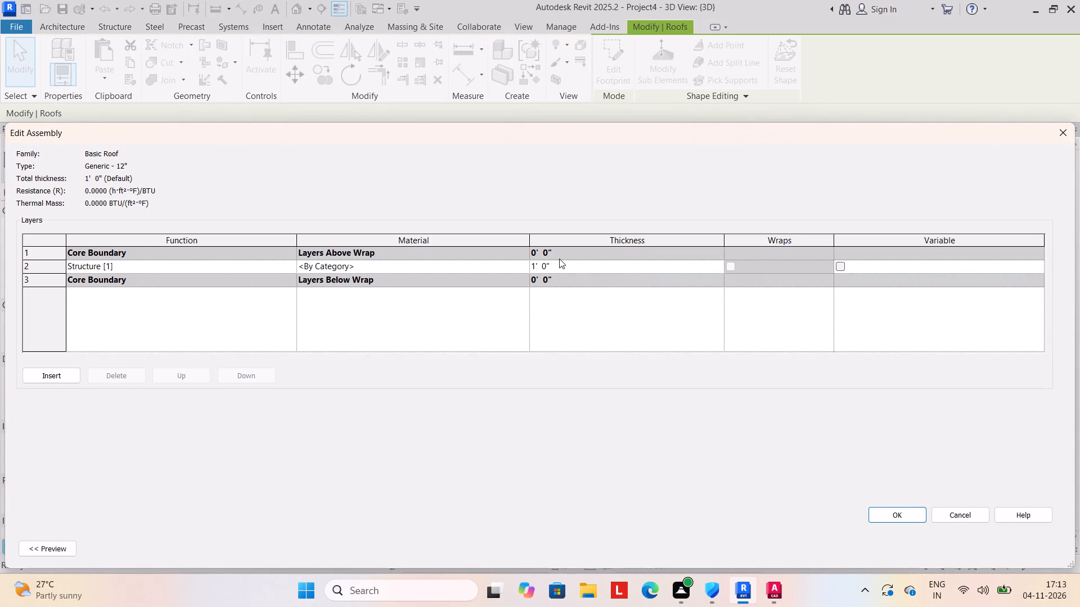
{"action": "left_click", "coordinate": [560, 266]}
{"action": "type", "text": "6\""}
{"action": "left_click", "coordinate": [889, 514]}
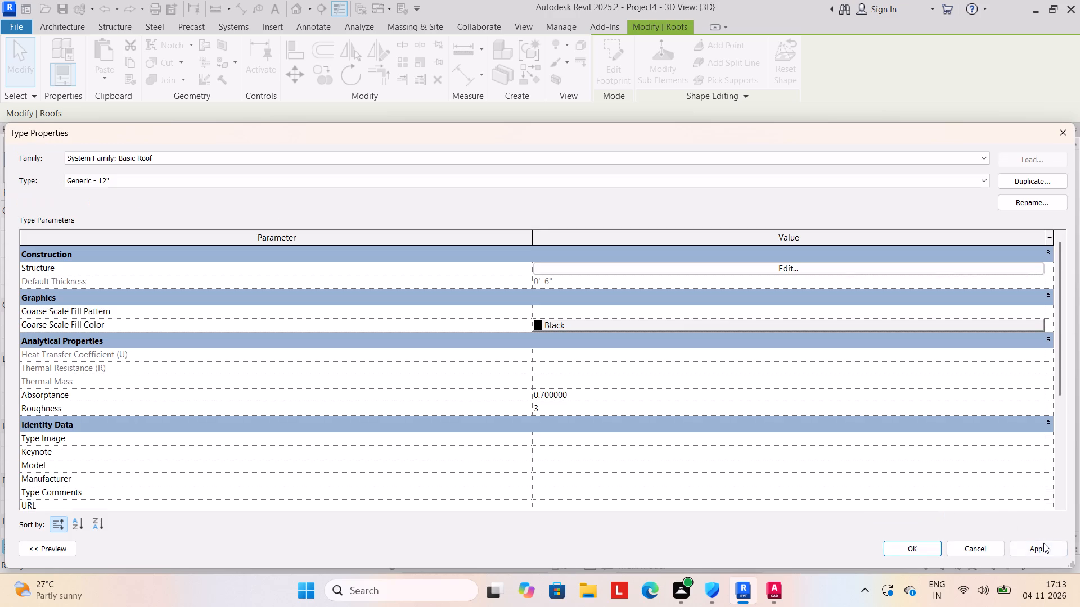
{"action": "left_click", "coordinate": [1045, 547]}
{"action": "left_click", "coordinate": [913, 547]}
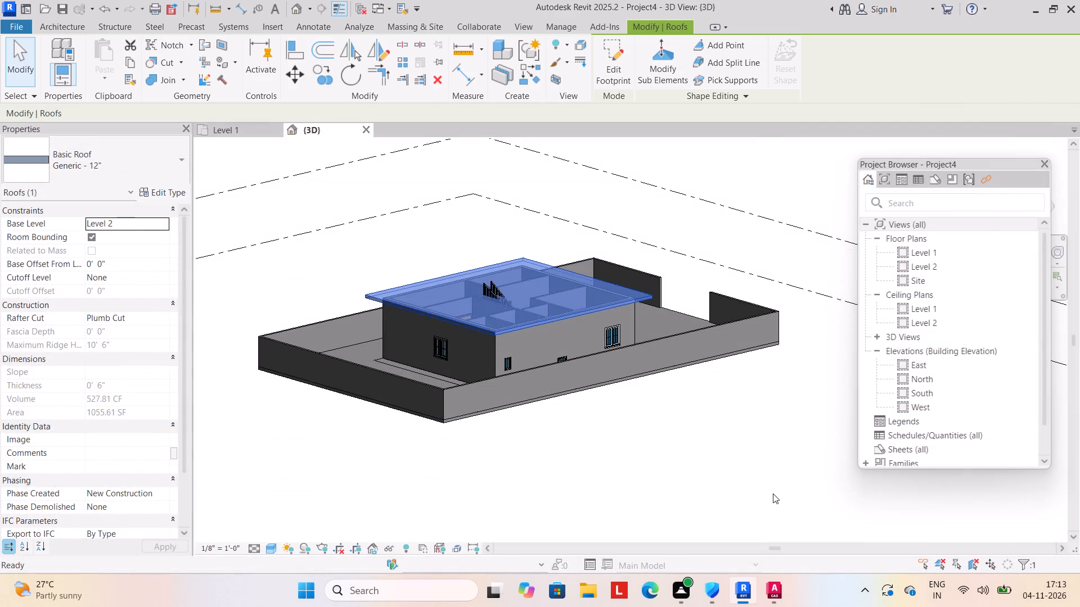
{"action": "left_click", "coordinate": [760, 491]}
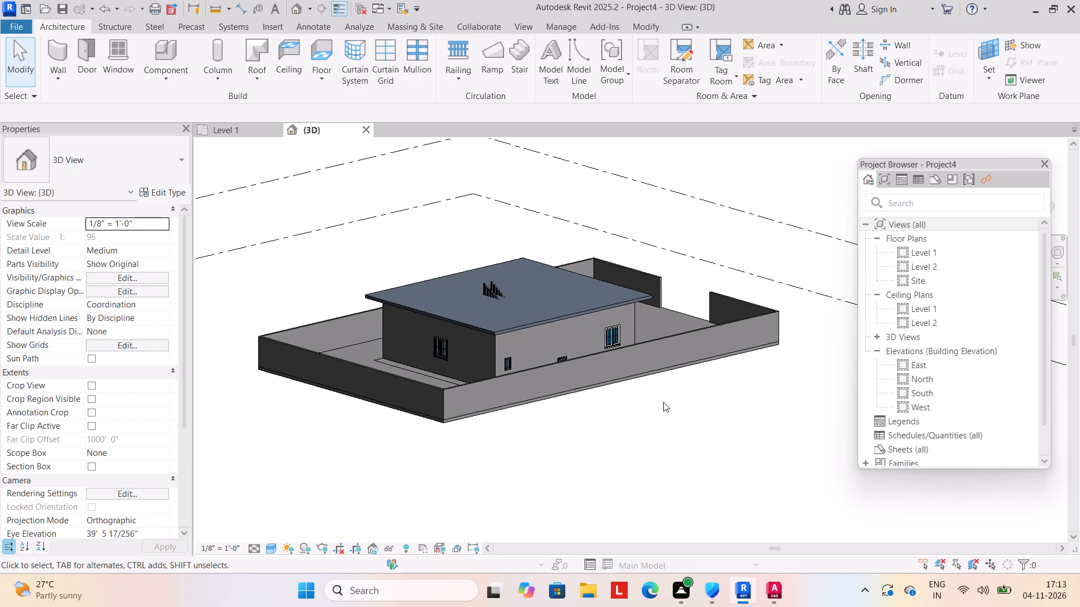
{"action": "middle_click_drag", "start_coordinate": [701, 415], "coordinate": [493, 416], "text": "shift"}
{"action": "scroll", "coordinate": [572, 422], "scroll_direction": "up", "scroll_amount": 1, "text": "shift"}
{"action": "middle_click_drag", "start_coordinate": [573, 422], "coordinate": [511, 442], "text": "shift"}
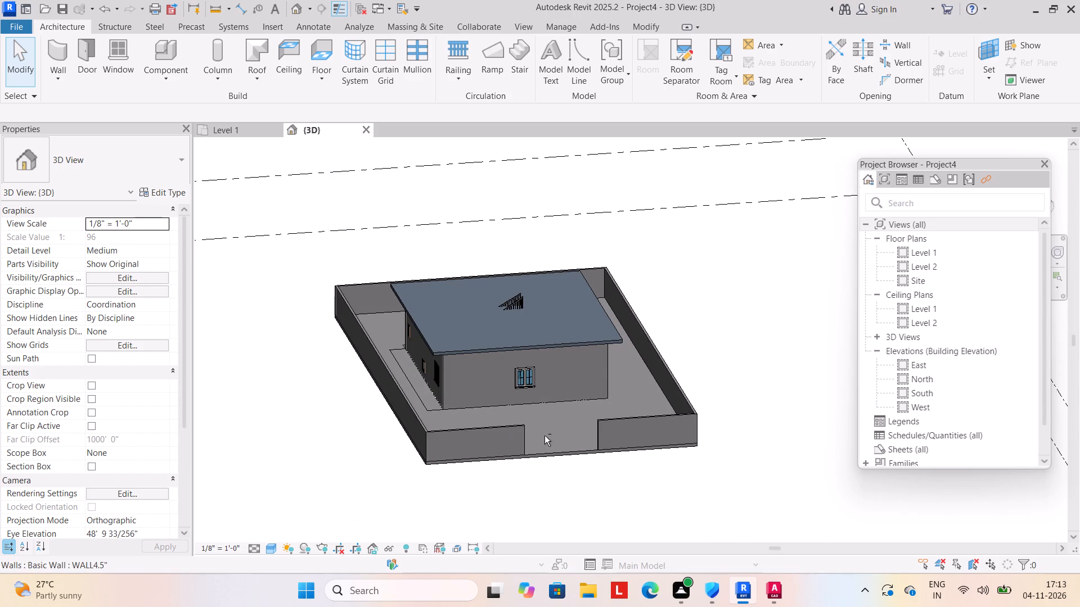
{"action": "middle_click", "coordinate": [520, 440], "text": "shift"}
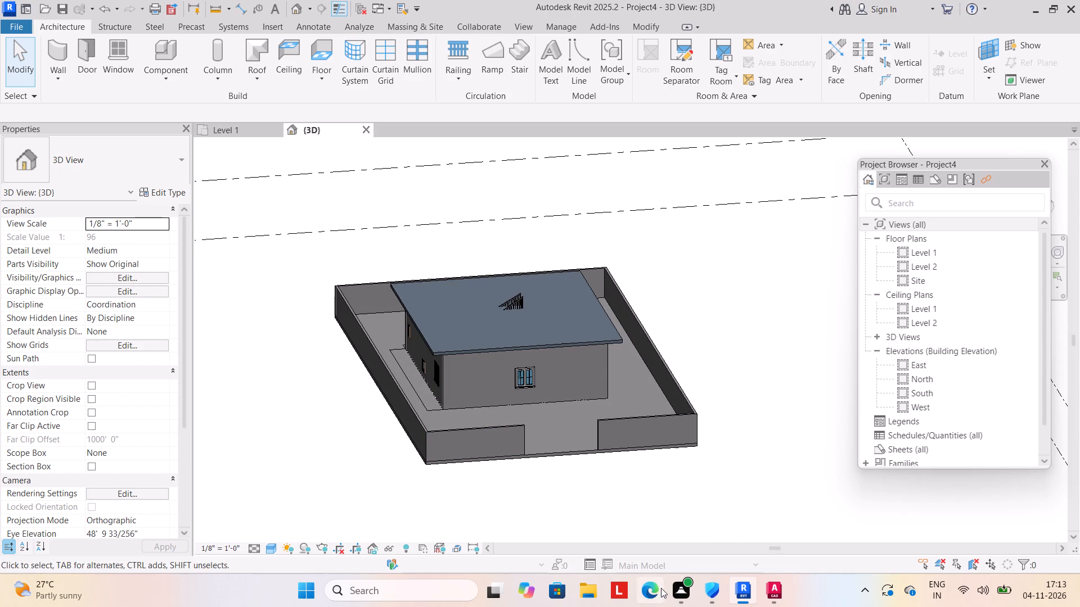
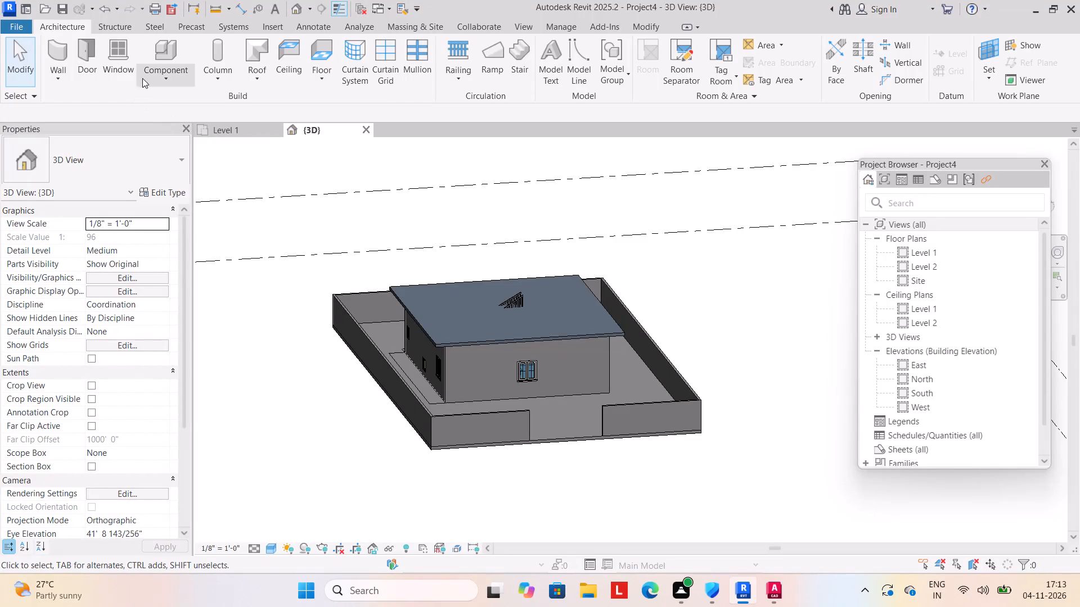
Load the gate_7956.0002 family from the Gate folder and place it on Level 1 in the front boundary wall's entrance opening.
{"action": "left_click", "coordinate": [155, 75]}
{"action": "left_click", "coordinate": [181, 101]}
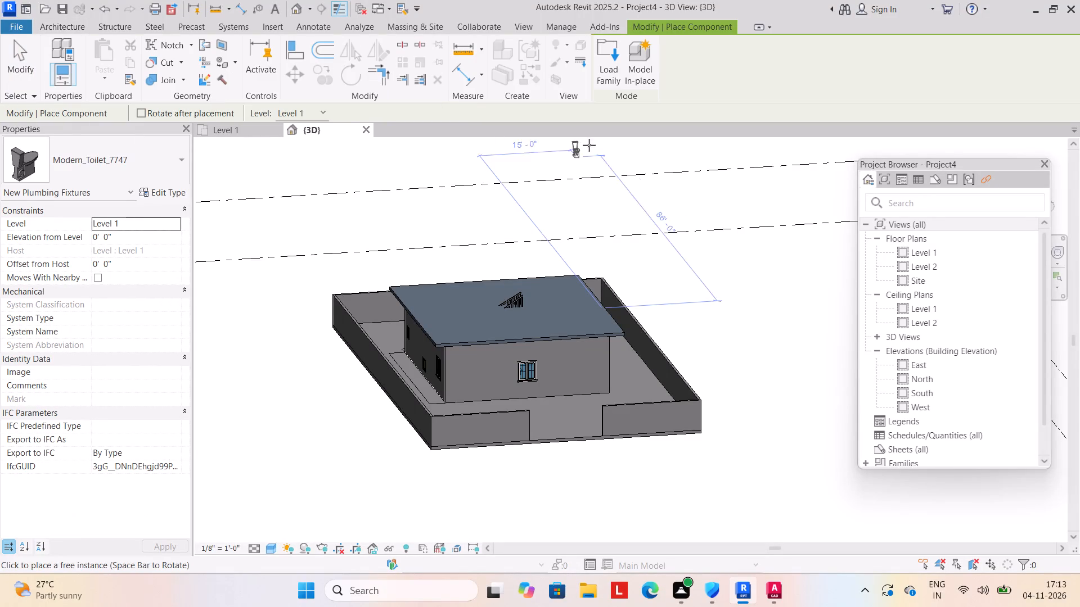
{"action": "left_click", "coordinate": [601, 73]}
{"action": "scroll", "coordinate": [556, 255], "scroll_direction": "down", "scroll_amount": 5}
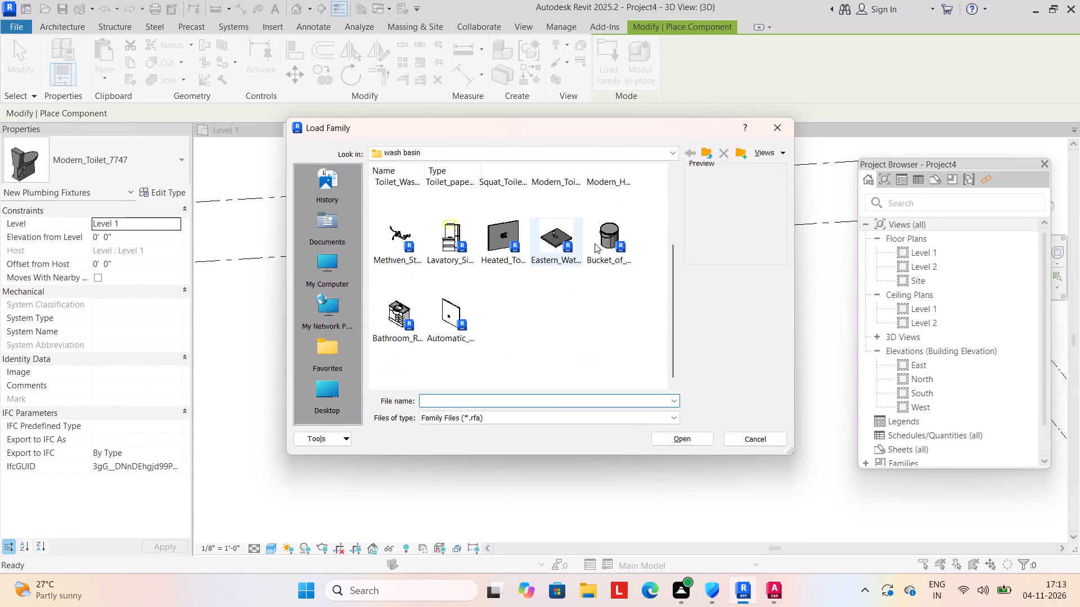
{"action": "left_click", "coordinate": [700, 150]}
{"action": "scroll", "coordinate": [542, 333], "scroll_direction": "down", "scroll_amount": 4}
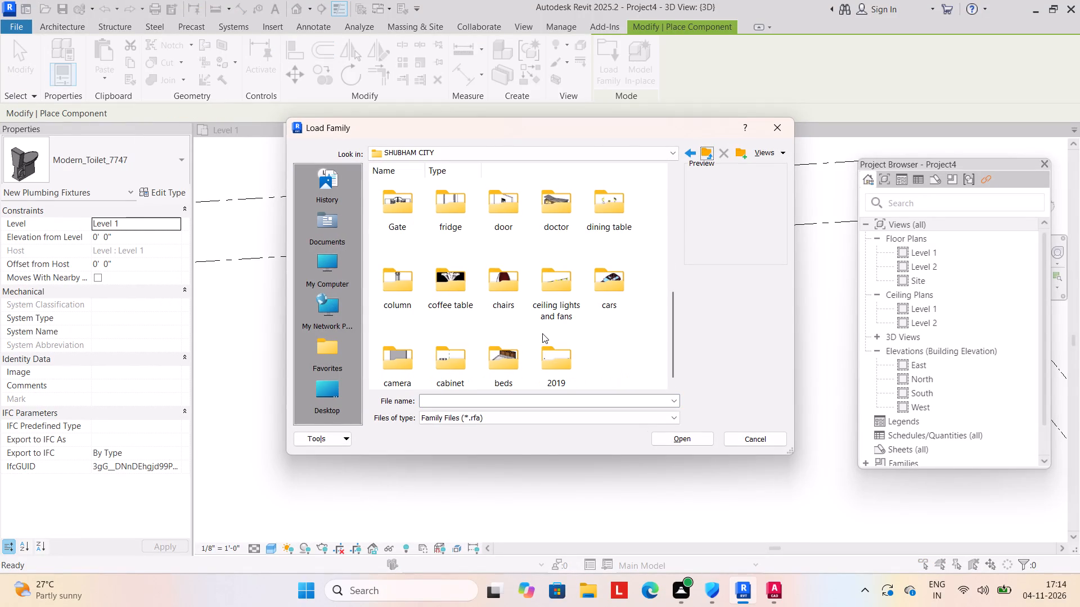
{"action": "double_click", "coordinate": [398, 216]}
{"action": "scroll", "coordinate": [485, 332], "scroll_direction": "down", "scroll_amount": 5}
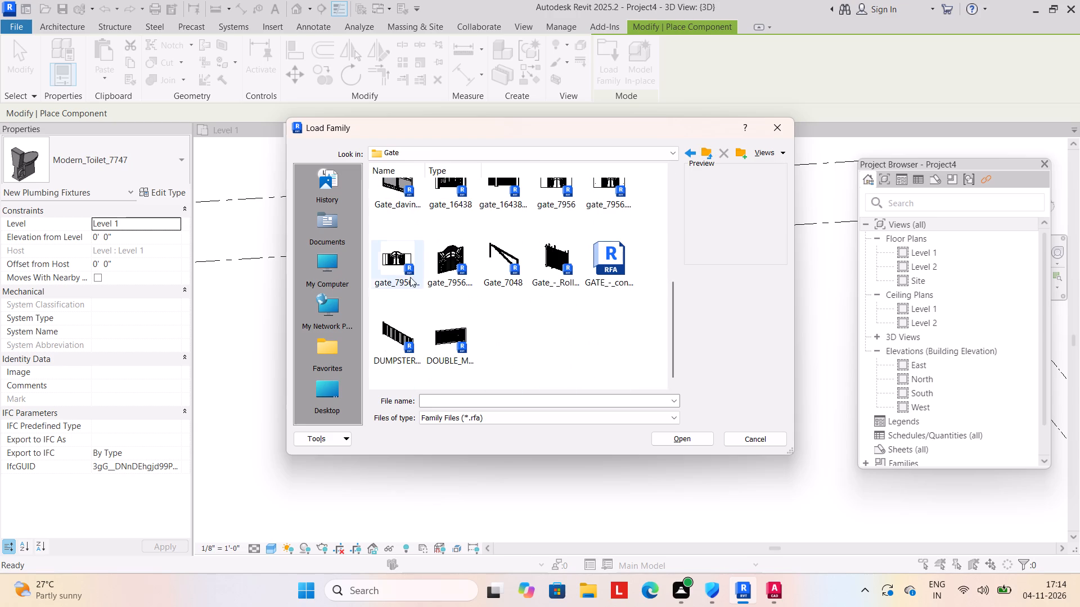
{"action": "left_click", "coordinate": [436, 245]}
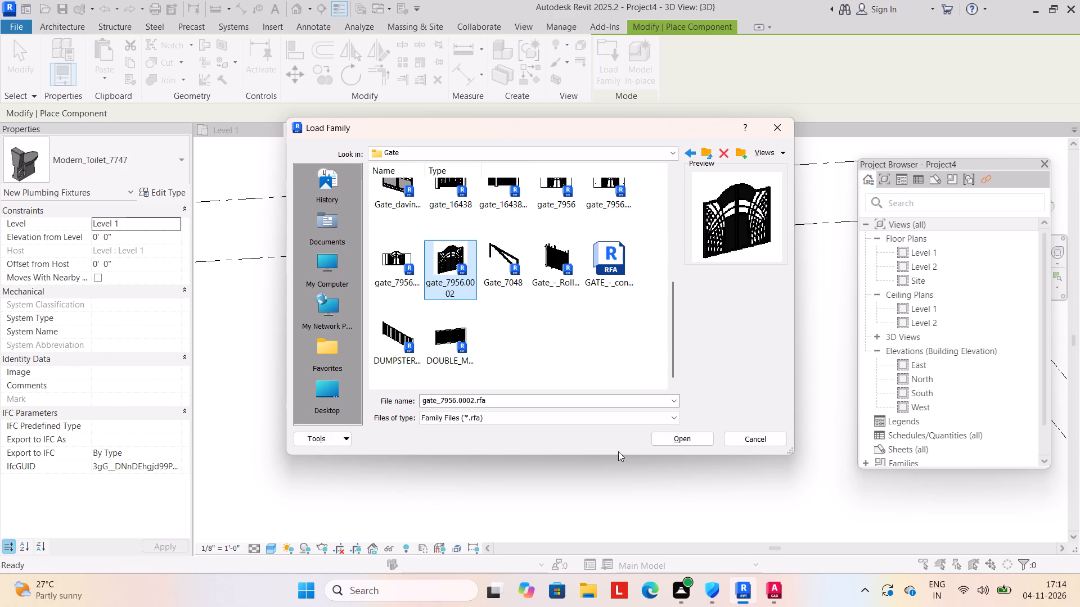
{"action": "left_click", "coordinate": [688, 433]}
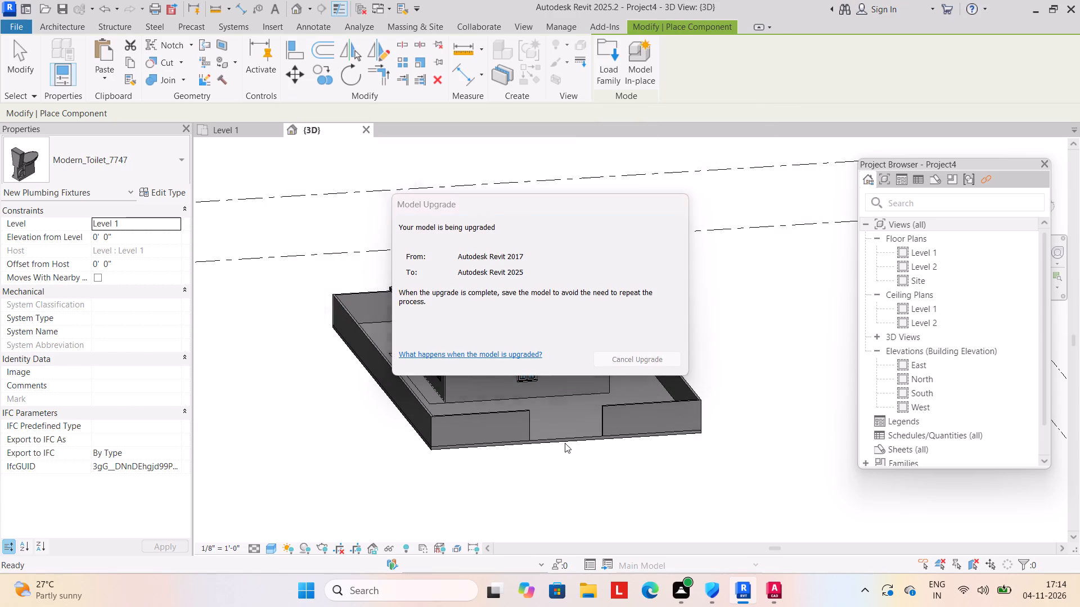
{"action": "scroll", "coordinate": [572, 436], "scroll_direction": "up", "scroll_amount": 7}
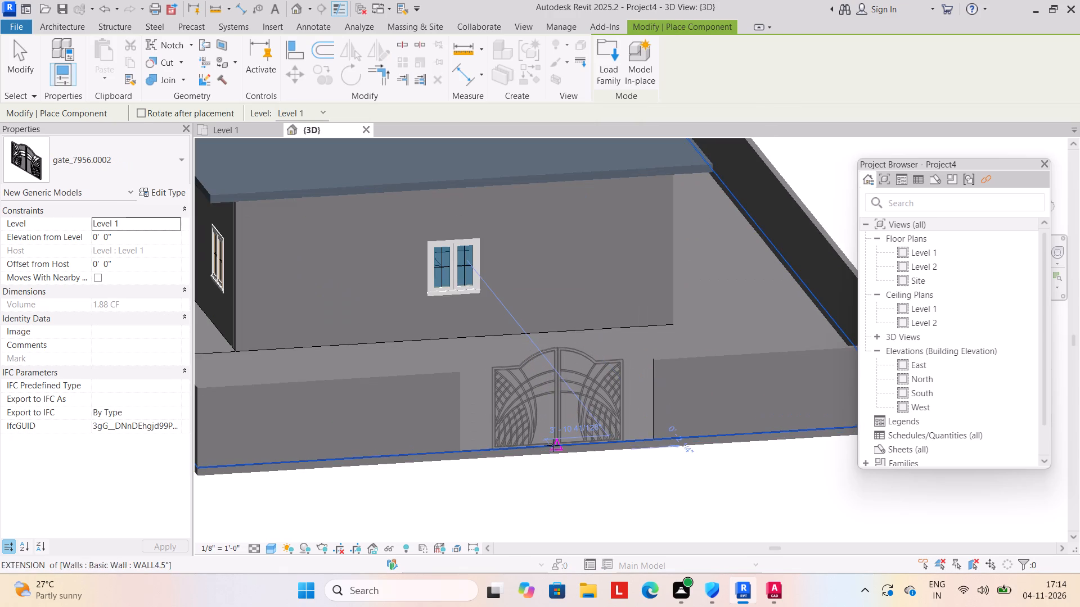
{"action": "left_click", "coordinate": [552, 447]}
{"action": "key", "text": "Escape"}
{"action": "key", "text": "Escape"}
{"action": "key", "text": "Escape"}
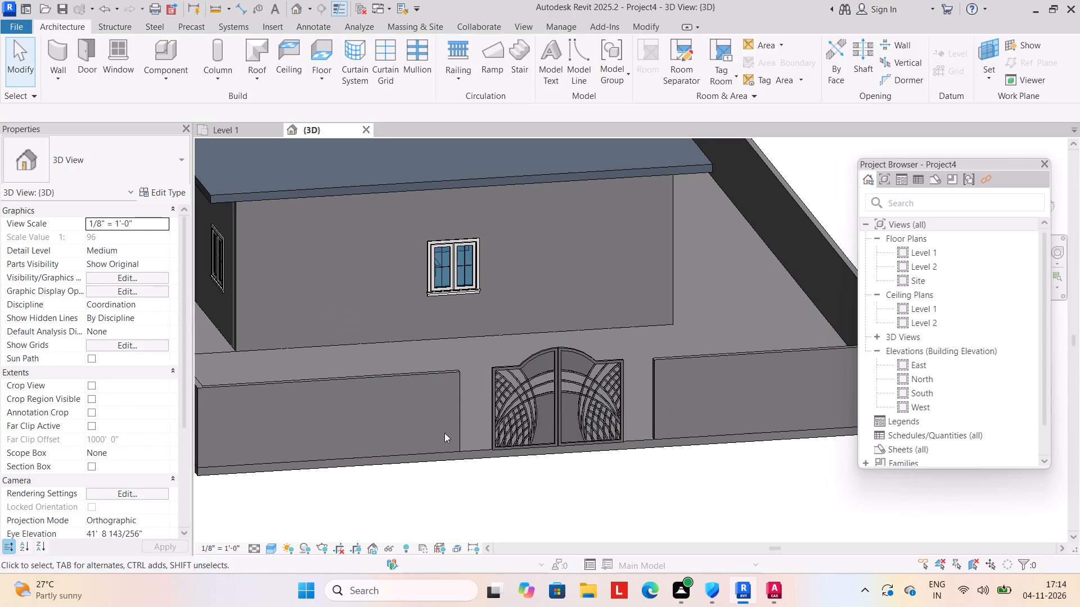
Extend the front boundary wall segments on both sides of the entrance to meet the gate's edges.
{"action": "left_click", "coordinate": [456, 428]}
{"action": "scroll", "coordinate": [471, 482], "scroll_direction": "up", "scroll_amount": 4}
{"action": "left_click_drag", "start_coordinate": [444, 421], "coordinate": [447, 421]}
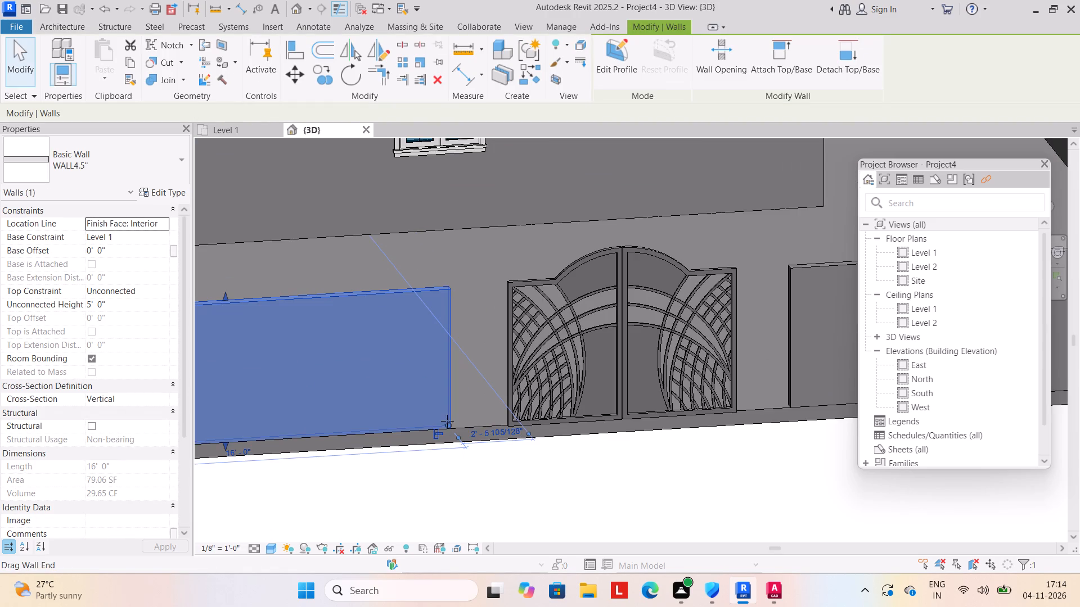
{"action": "left_click_drag", "start_coordinate": [447, 421], "coordinate": [502, 420]}
{"action": "scroll", "coordinate": [598, 494], "scroll_direction": "down", "scroll_amount": 2}
{"action": "middle_click_drag", "start_coordinate": [597, 495], "coordinate": [538, 484]}
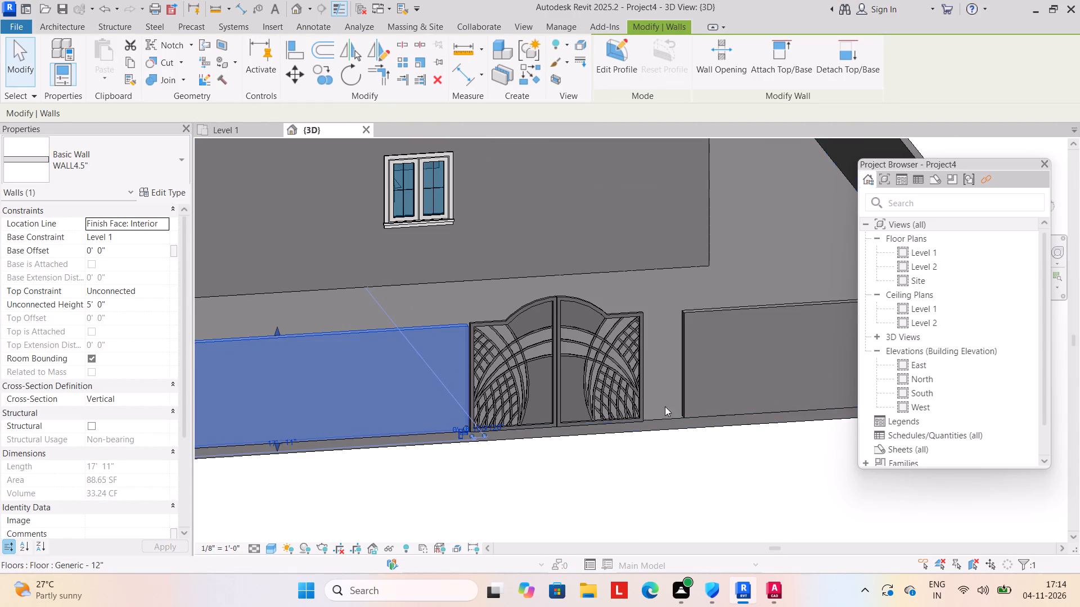
{"action": "left_click", "coordinate": [686, 374]}
{"action": "scroll", "coordinate": [686, 426], "scroll_direction": "up", "scroll_amount": 4}
{"action": "left_click_drag", "start_coordinate": [678, 403], "coordinate": [662, 407]}
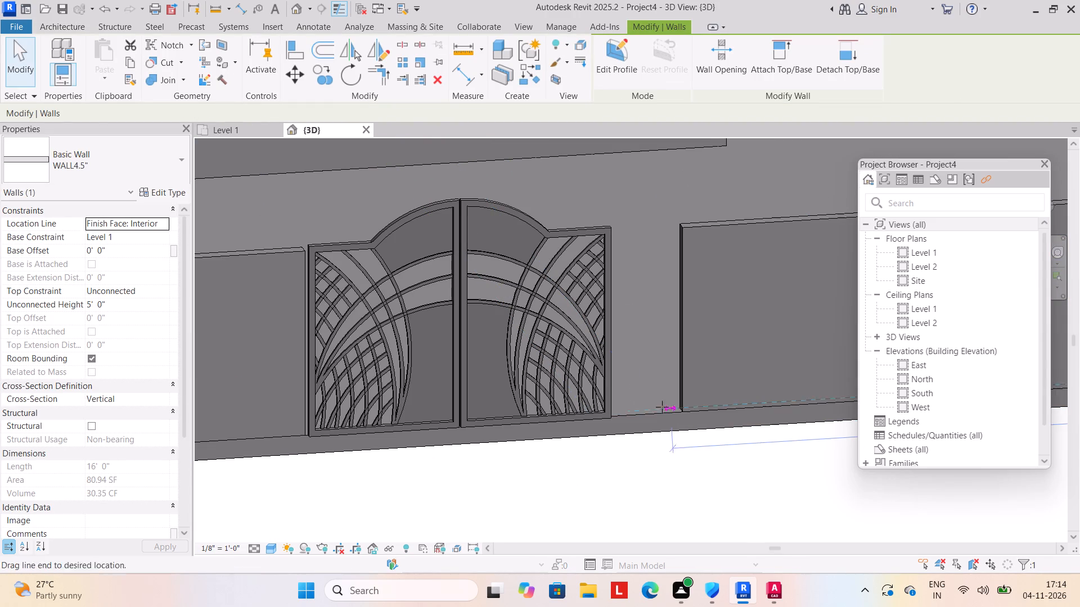
{"action": "left_click_drag", "start_coordinate": [662, 407], "coordinate": [609, 410]}
{"action": "left_click", "coordinate": [636, 514]}
{"action": "scroll", "coordinate": [636, 515], "scroll_direction": "down", "scroll_amount": 2}
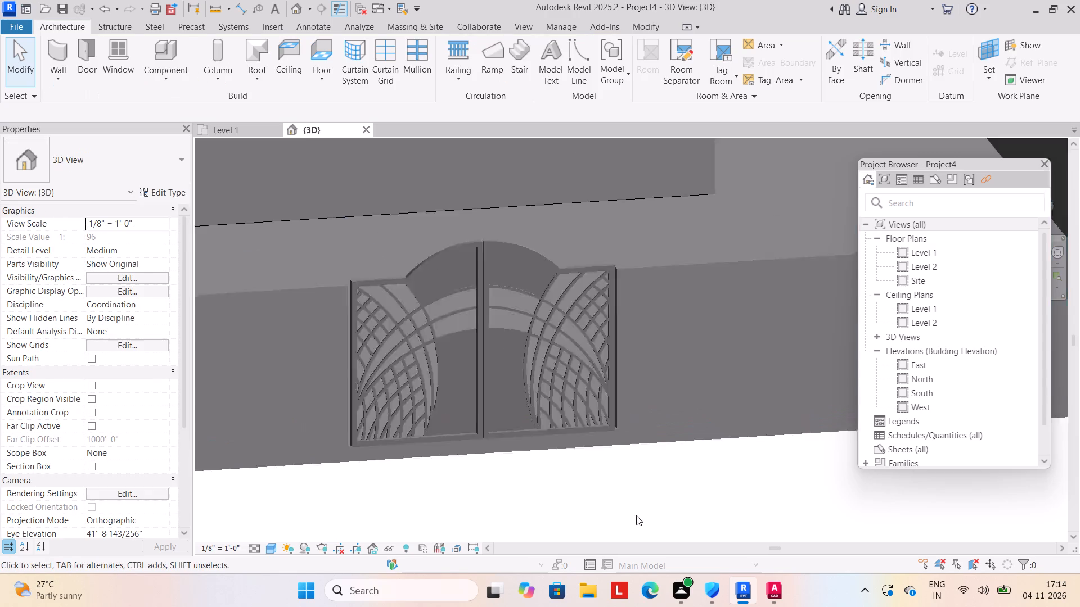
{"action": "scroll", "coordinate": [636, 515], "scroll_direction": "down", "scroll_amount": 11}
In the North elevation, temporarily hide the boundary wall segments and the gate-side walls so only the building and floor slab show.
{"action": "double_click", "coordinate": [930, 376]}
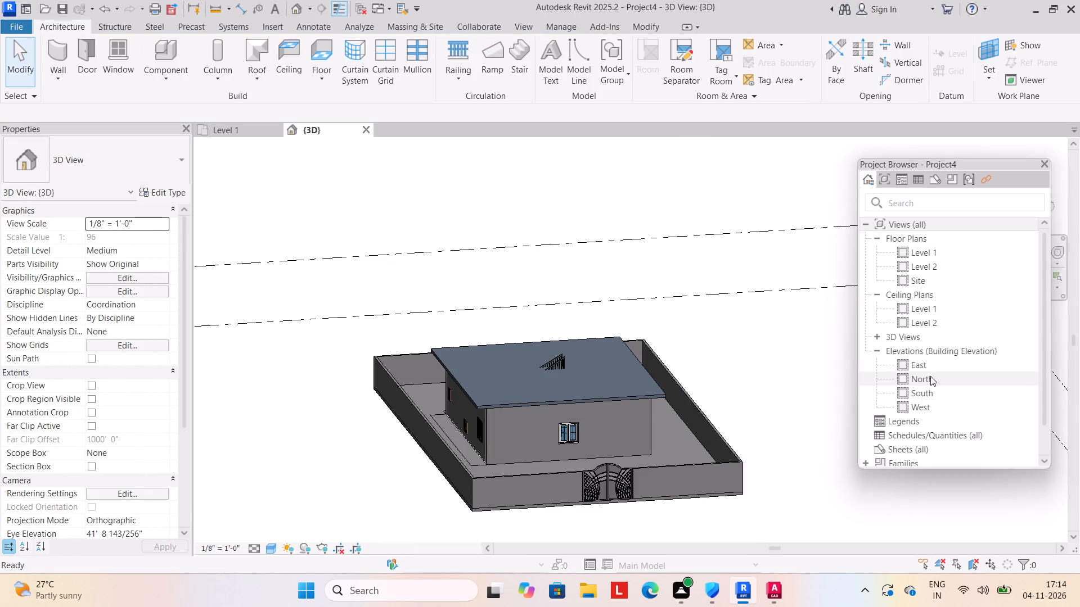
{"action": "left_click", "coordinate": [596, 345]}
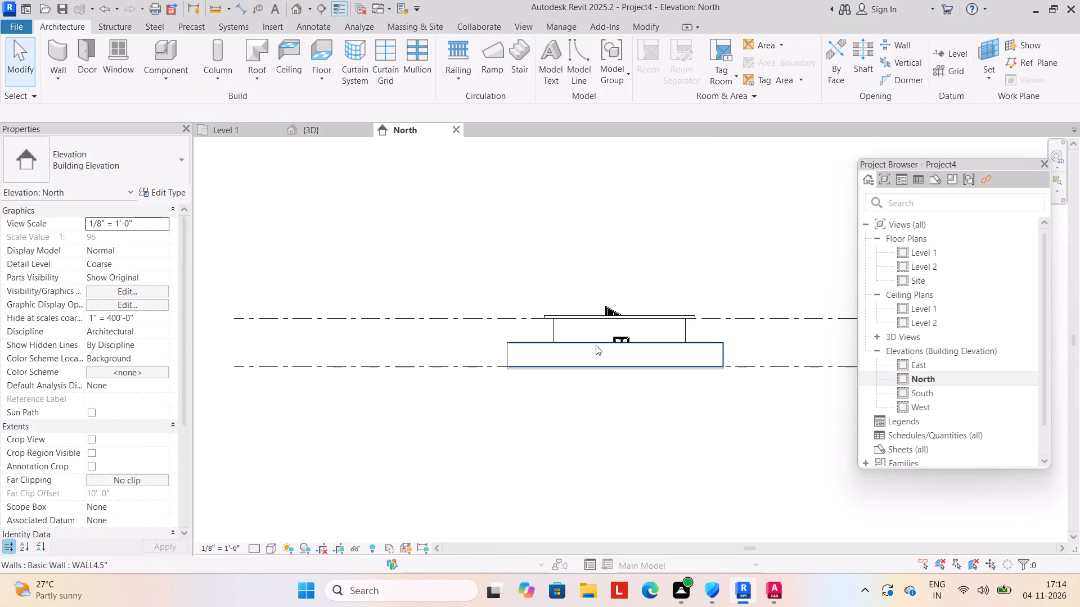
{"action": "type", "text": "HH"}
{"action": "left_click", "coordinate": [532, 343]}
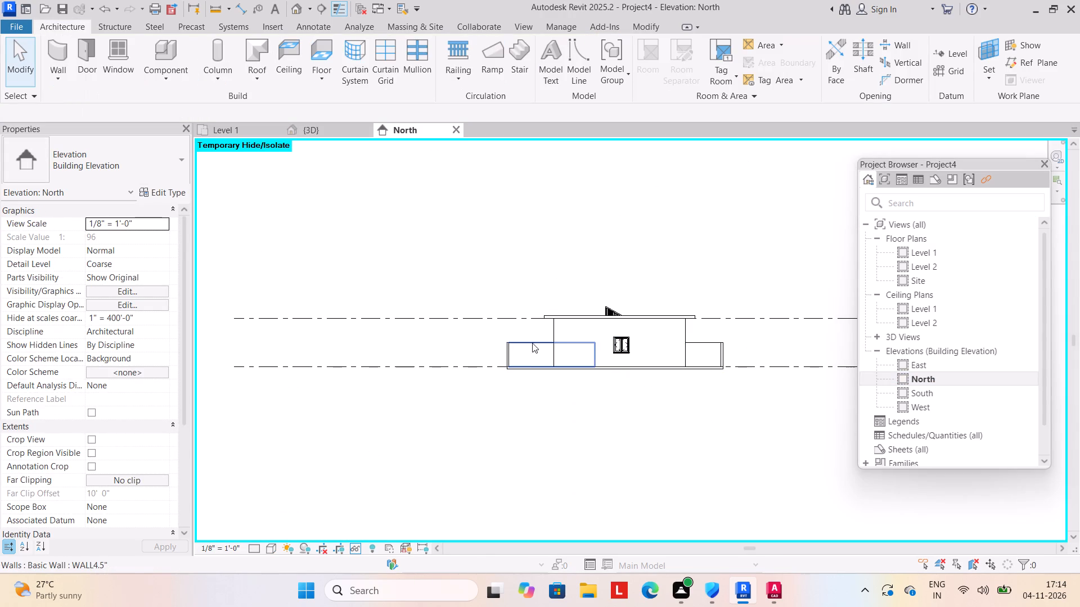
{"action": "type", "text": "HH"}
{"action": "left_click", "coordinate": [505, 350]}
{"action": "type", "text": "HH"}
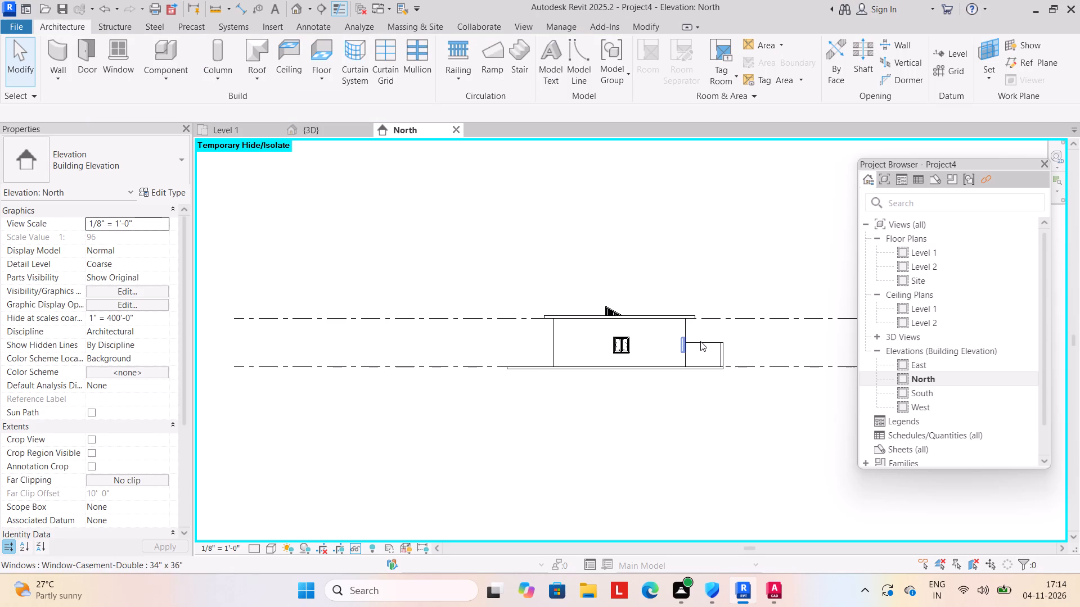
{"action": "left_click", "coordinate": [703, 342]}
{"action": "type", "text": "HH"}
{"action": "left_click", "coordinate": [719, 345]}
{"action": "type", "text": "HH"}
Add a level offset 6" above Level 2 by picking the existing level line.
{"action": "left_click", "coordinate": [960, 53]}
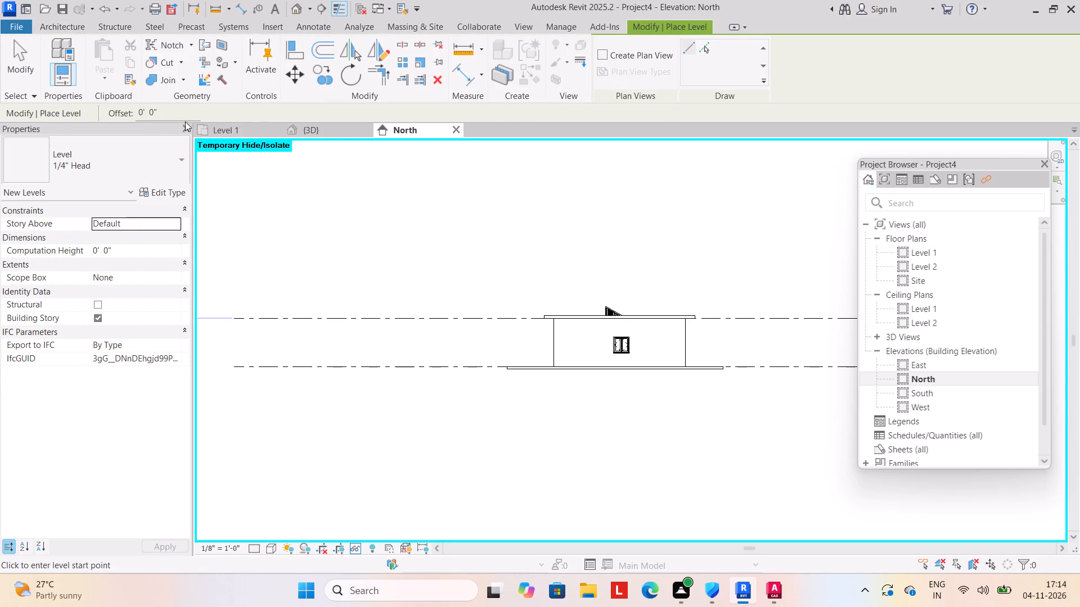
{"action": "left_click", "coordinate": [174, 110]}
{"action": "key", "text": "BackSpace"}
{"action": "key", "text": "BackSpace"}
{"action": "key", "text": "BackSpace"}
{"action": "key", "text": "BackSpace"}
{"action": "key", "text": "BackSpace"}
{"action": "key", "text": "BackSpace"}
{"action": "key", "text": "BackSpace"}
{"action": "key", "text": "BackSpace"}
{"action": "key", "text": "BackSpace"}
{"action": "key", "text": "6"}
{"action": "key", "text": "shift+quotedbl"}
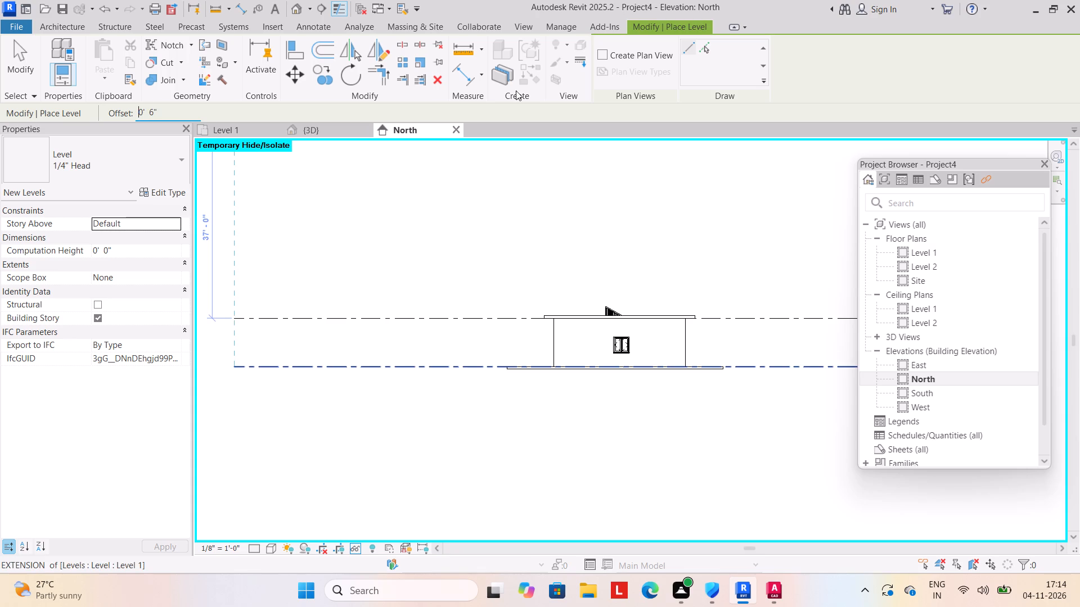
{"action": "left_click", "coordinate": [704, 46]}
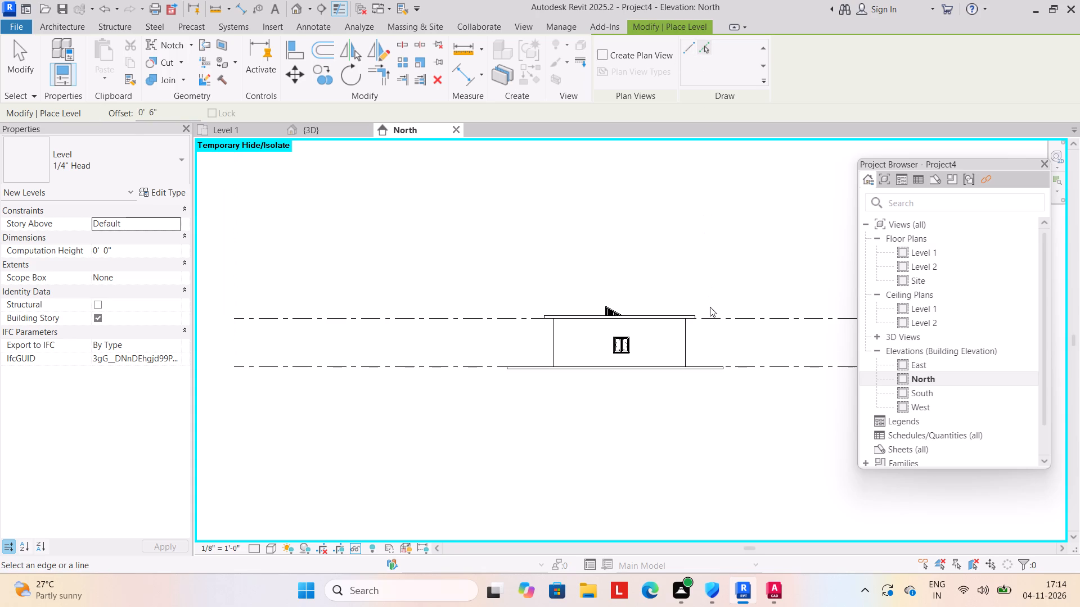
{"action": "left_click", "coordinate": [710, 314]}
{"action": "key", "text": "Escape"}
{"action": "middle_click_drag", "start_coordinate": [585, 261], "coordinate": [492, 268]}
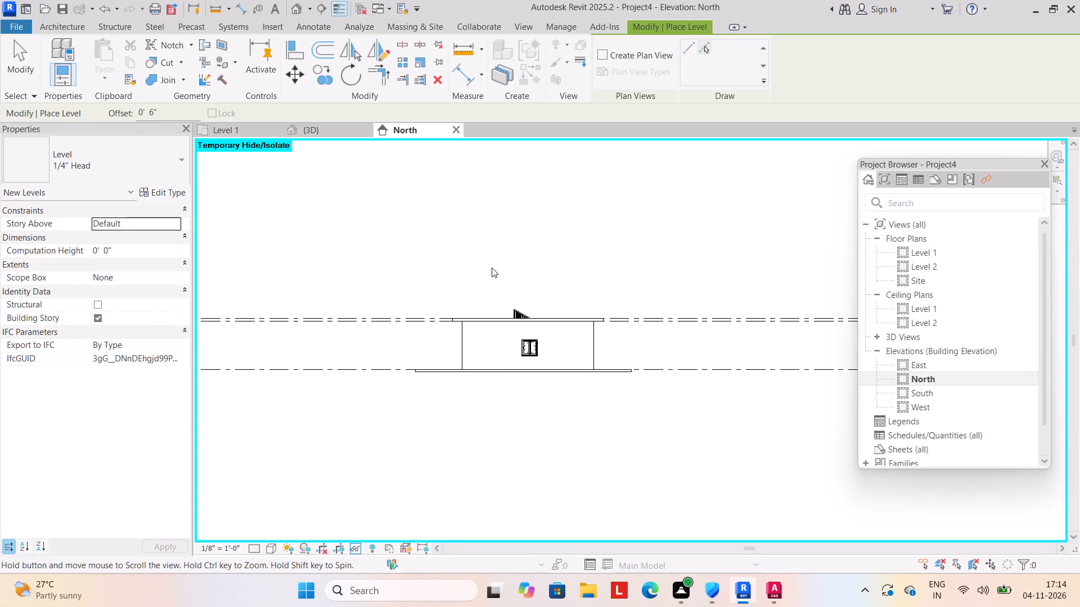
{"action": "middle_click_drag", "start_coordinate": [492, 268], "coordinate": [493, 266]}
Add four more levels above Level 3, each offset 10' 6" from the one below.
{"action": "left_click", "coordinate": [168, 111]}
{"action": "key", "text": "BackSpace"}
{"action": "key", "text": "BackSpace"}
{"action": "key", "text": "BackSpace"}
{"action": "key", "text": "BackSpace"}
{"action": "key", "text": "BackSpace"}
{"action": "key", "text": "BackSpace"}
{"action": "key", "text": "BackSpace"}
{"action": "key", "text": "BackSpace"}
{"action": "key", "text": "BackSpace"}
{"action": "key", "text": "BackSpace"}
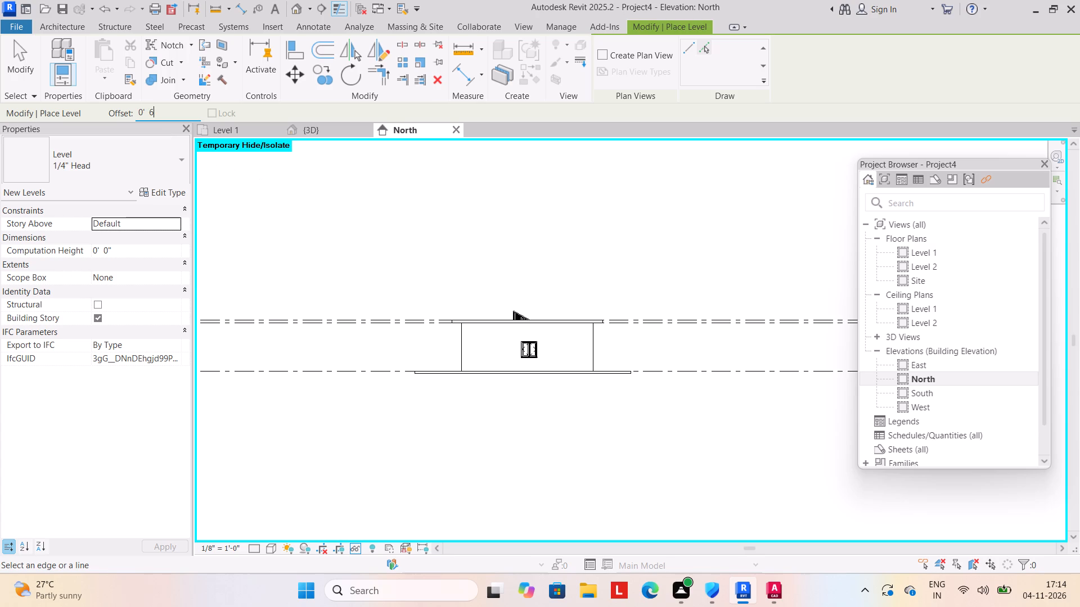
{"action": "type", "text": "10'"}
{"action": "type", "text": "6\""}
{"action": "left_click", "coordinate": [706, 44]}
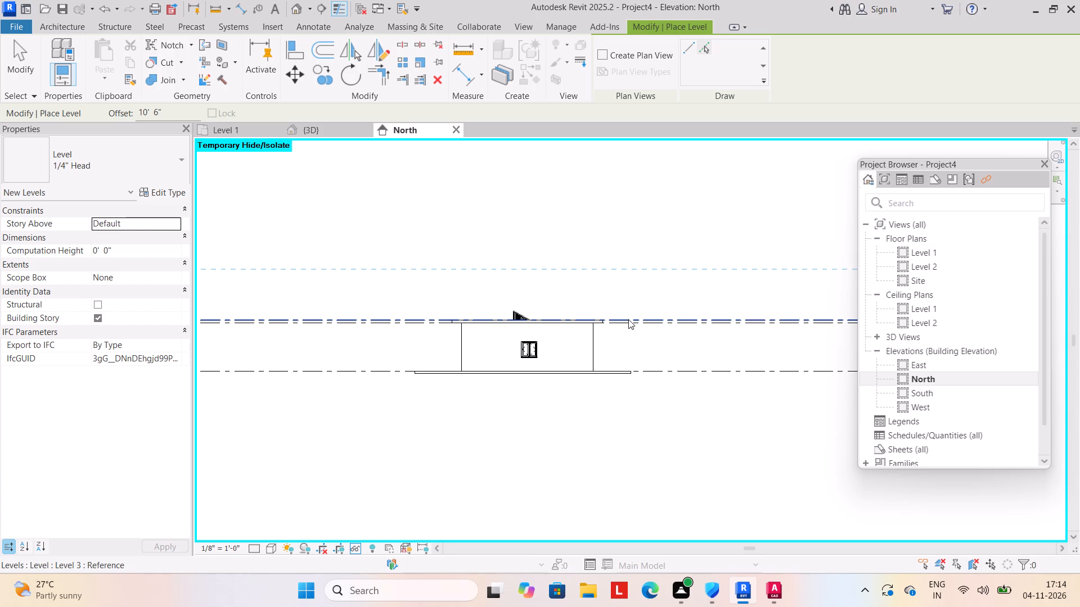
{"action": "left_click", "coordinate": [628, 319]}
{"action": "left_click", "coordinate": [632, 268]}
{"action": "scroll", "coordinate": [632, 269], "scroll_direction": "down", "scroll_amount": 5}
{"action": "left_click", "coordinate": [632, 242]}
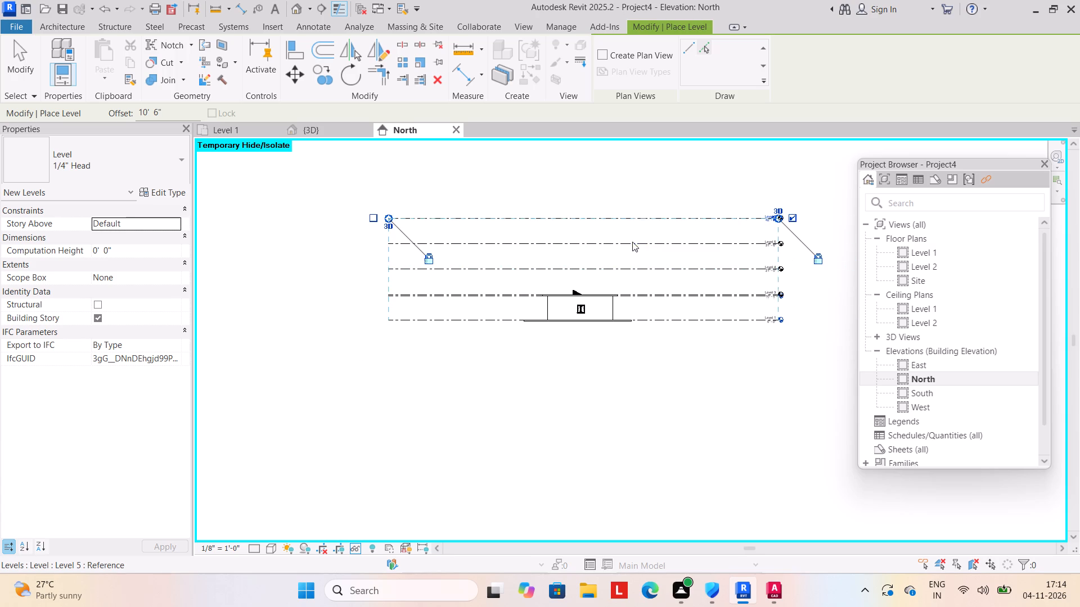
{"action": "left_click", "coordinate": [615, 215]}
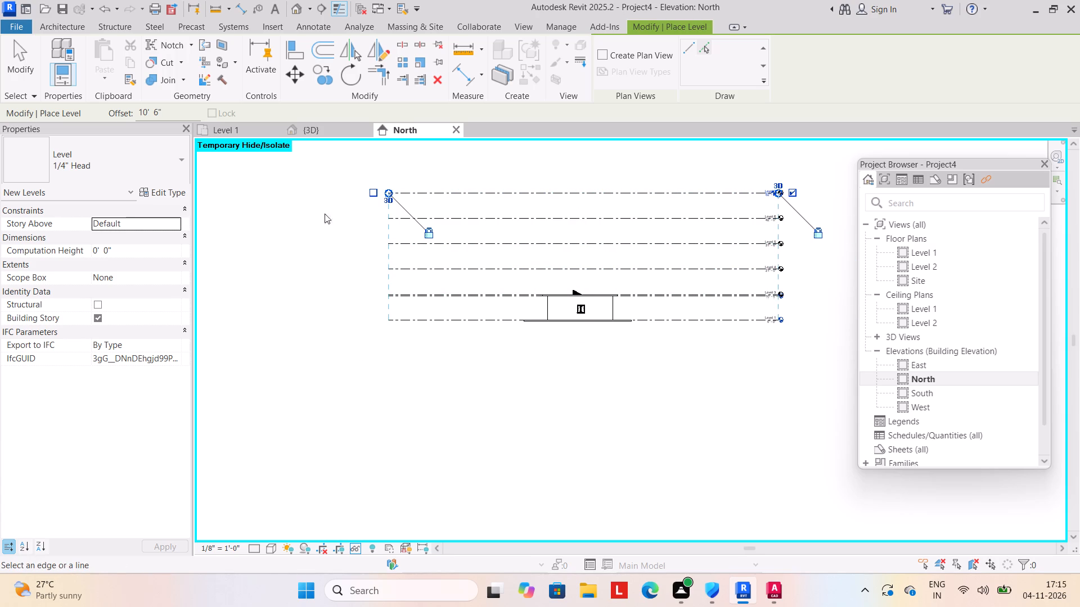
{"action": "left_click", "coordinate": [16, 62]}
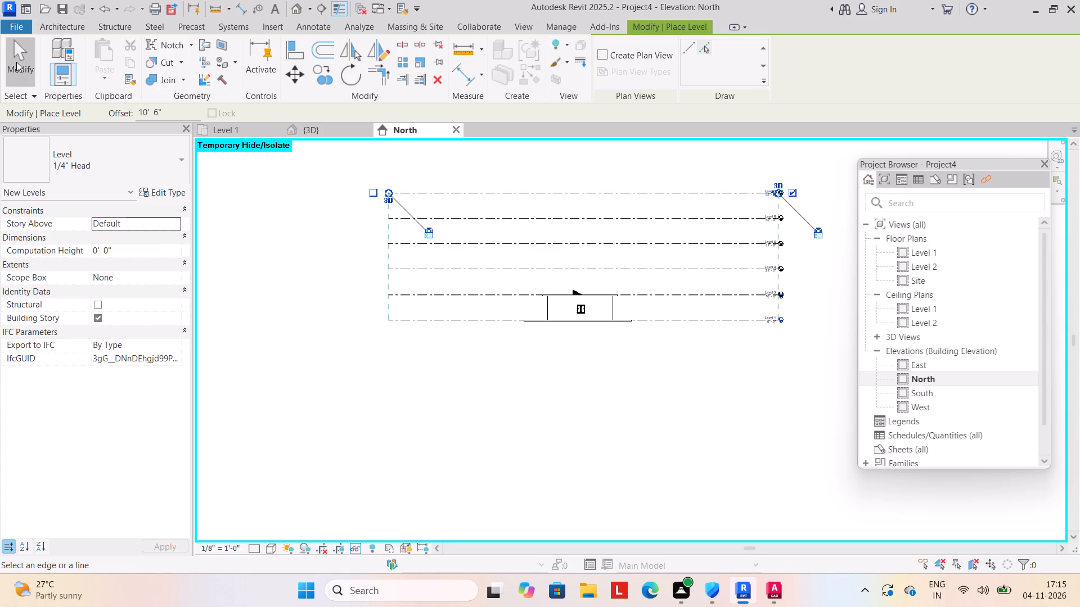
Copy the whole building storey with its roof, without the ground slab, and paste it aligned to Levels 3 through 6.
{"action": "scroll", "coordinate": [640, 287], "scroll_direction": "up", "scroll_amount": 6}
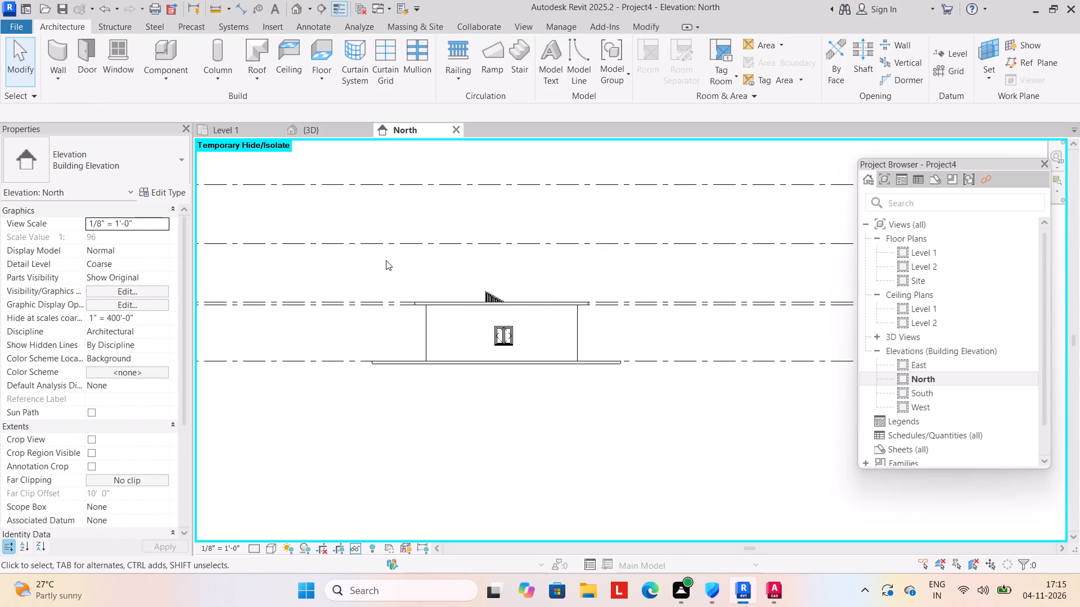
{"action": "left_click_drag", "start_coordinate": [386, 260], "coordinate": [626, 362]}
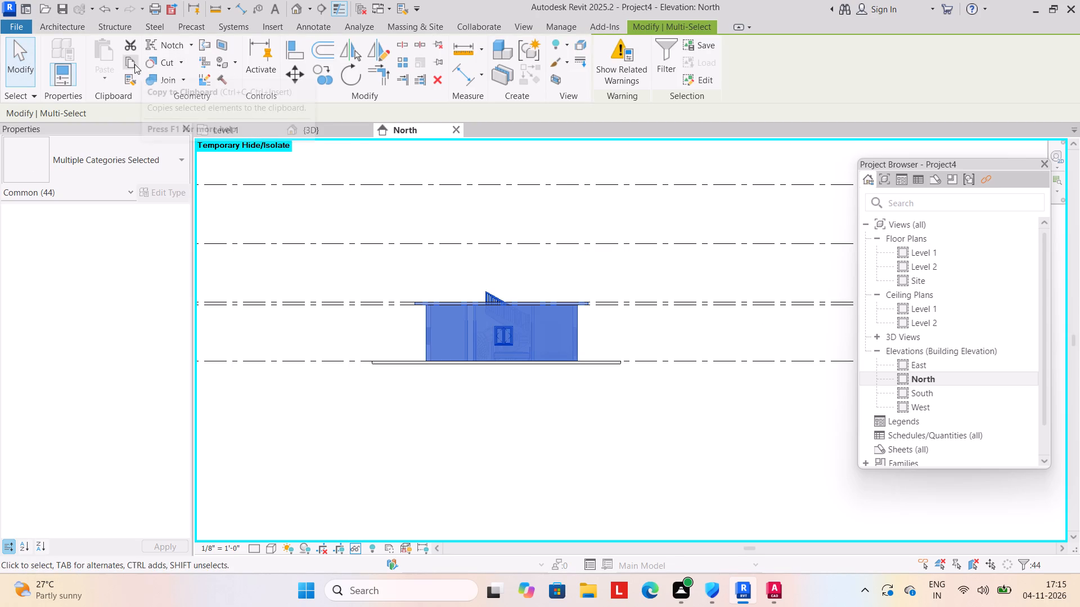
{"action": "left_click", "coordinate": [134, 62]}
{"action": "left_click", "coordinate": [103, 78]}
{"action": "left_click", "coordinate": [130, 133]}
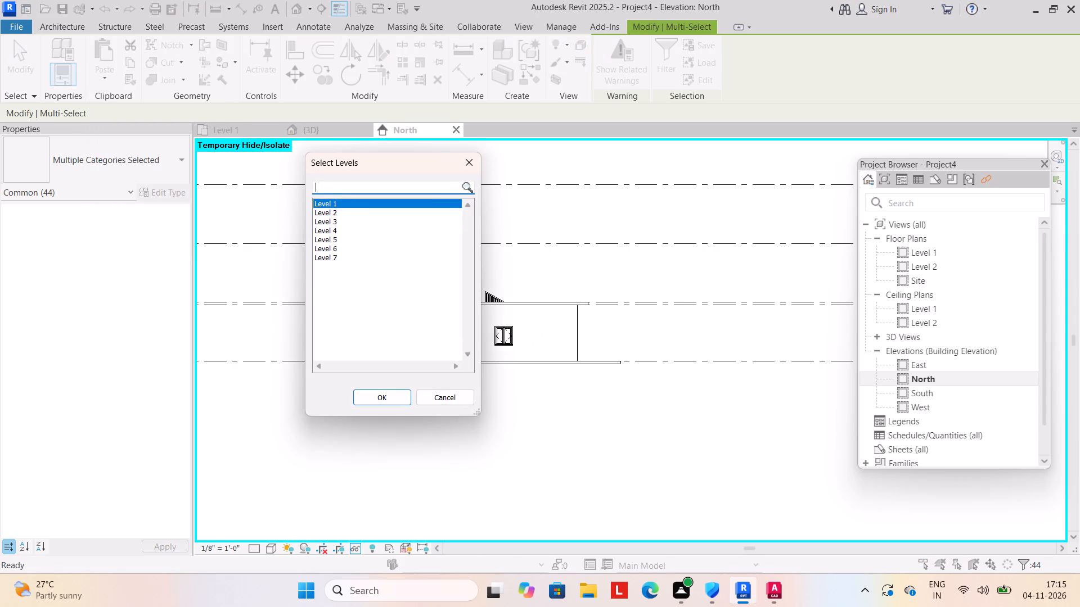
{"action": "left_click_drag", "start_coordinate": [350, 221], "coordinate": [355, 245]}
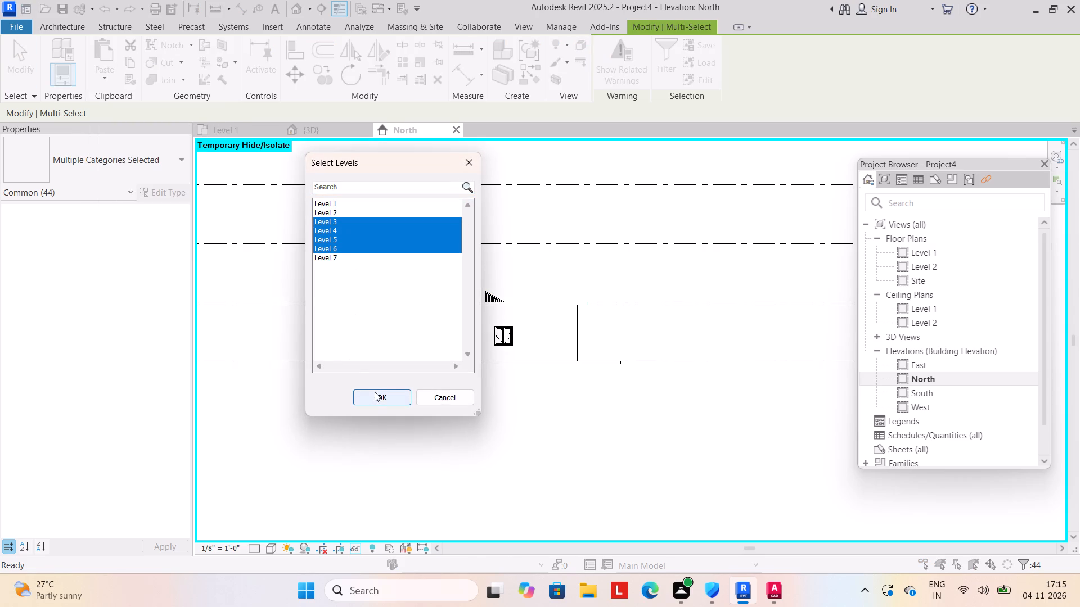
{"action": "left_click", "coordinate": [375, 395]}
Delete the selected topmost pasted storey on Level 6.
{"action": "scroll", "coordinate": [370, 445], "scroll_direction": "down", "scroll_amount": 5}
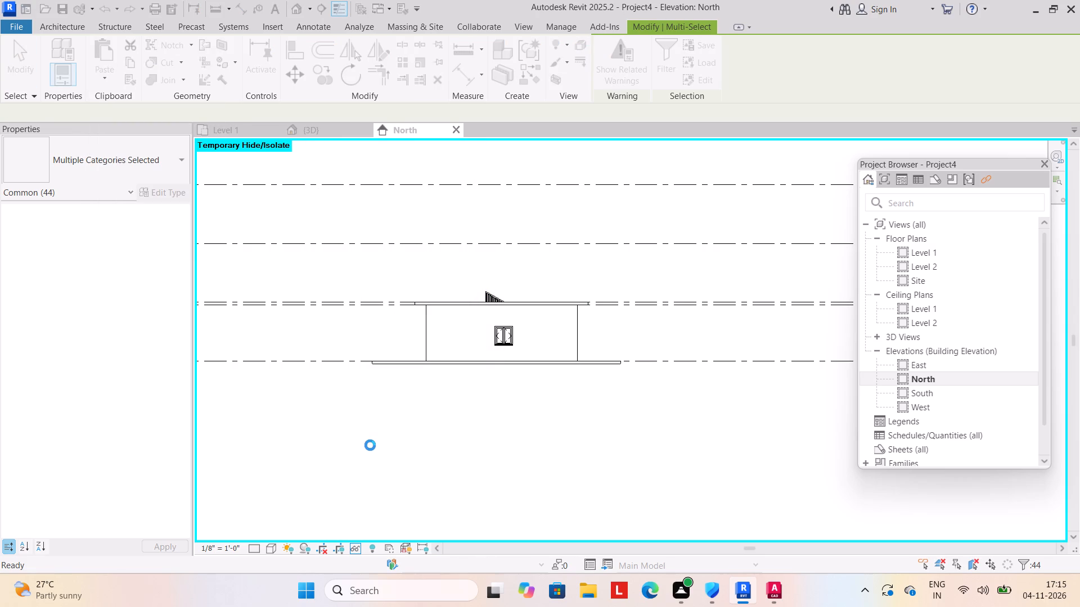
{"action": "scroll", "coordinate": [372, 441], "scroll_direction": "down", "scroll_amount": 6}
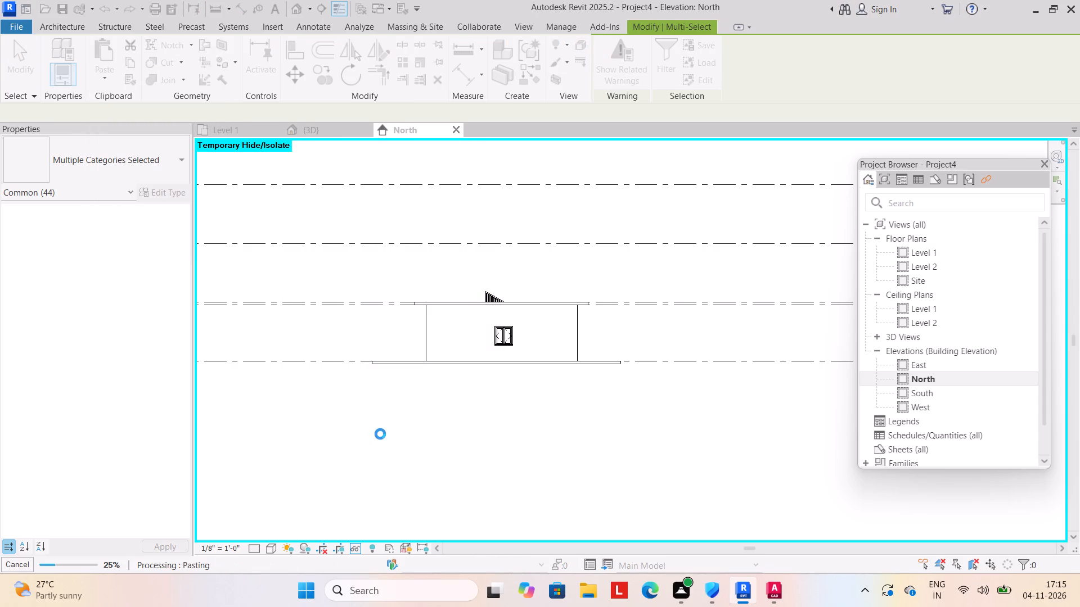
{"action": "scroll", "coordinate": [382, 434], "scroll_direction": "down", "scroll_amount": 3}
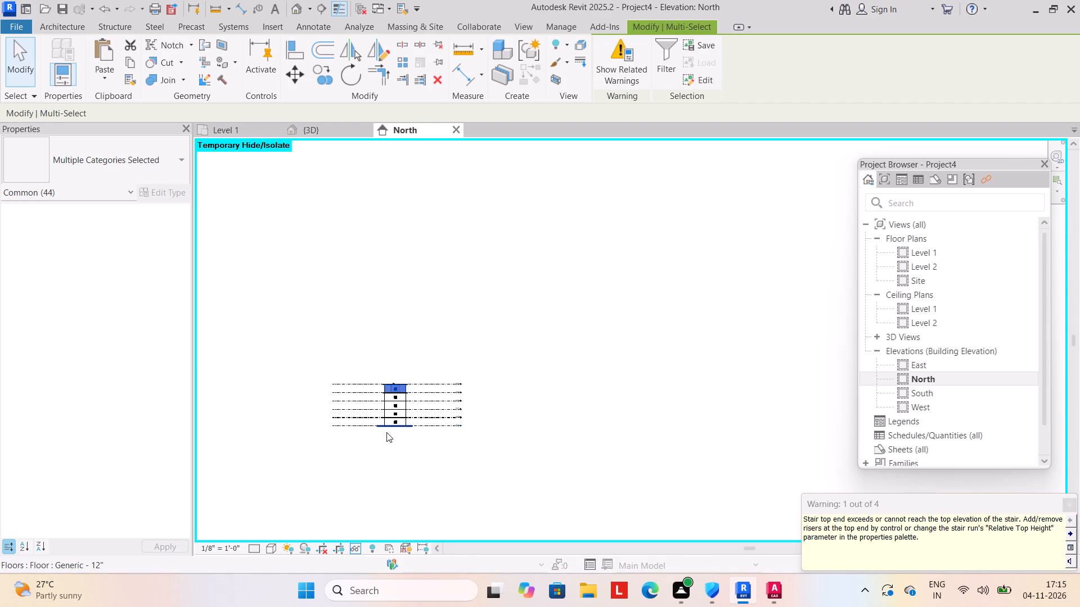
{"action": "middle_click_drag", "start_coordinate": [386, 432], "coordinate": [452, 416]}
{"action": "key", "text": "Delete"}
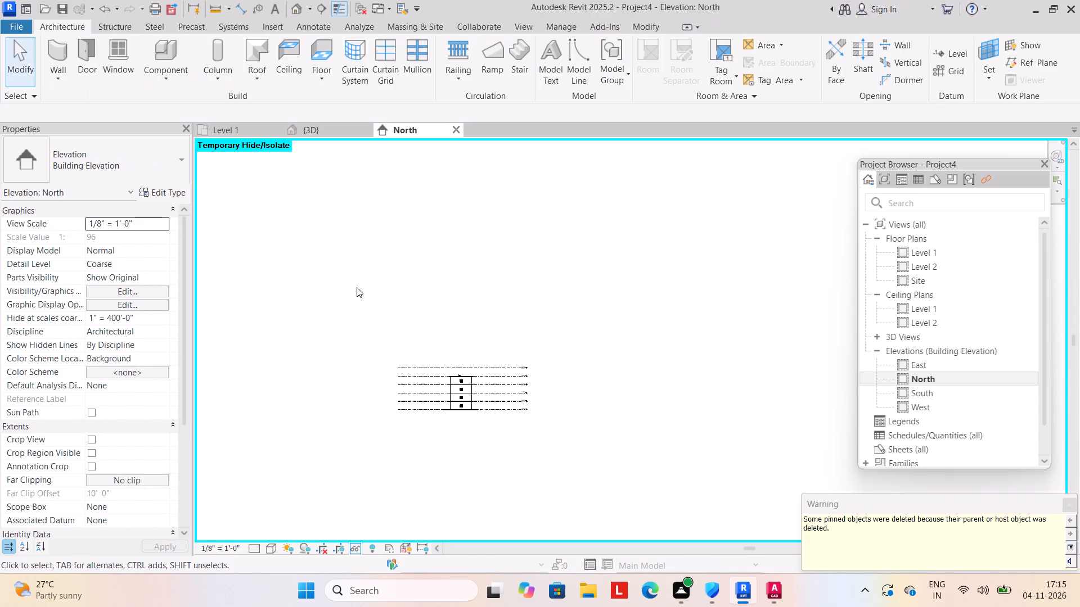
Reset the temporary hide/isolate in the North elevation so the hidden elements are restored.
{"action": "scroll", "coordinate": [417, 433], "scroll_direction": "up", "scroll_amount": 5}
{"action": "middle_click_drag", "start_coordinate": [483, 428], "coordinate": [456, 416]}
{"action": "scroll", "coordinate": [474, 424], "scroll_direction": "up", "scroll_amount": 1}
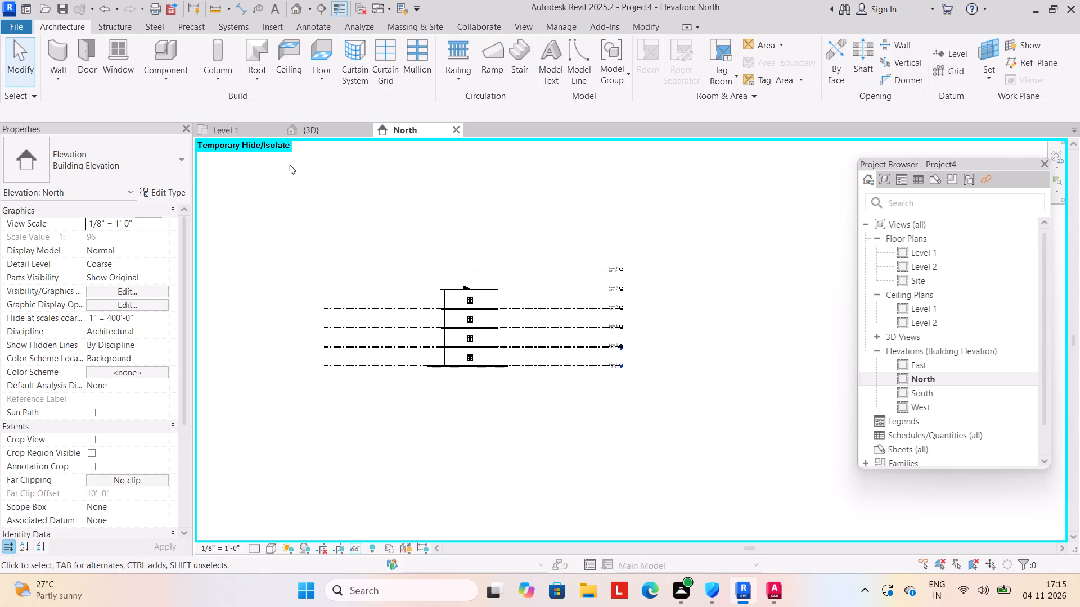
{"action": "key", "text": "h"}
{"action": "key", "text": "r"}
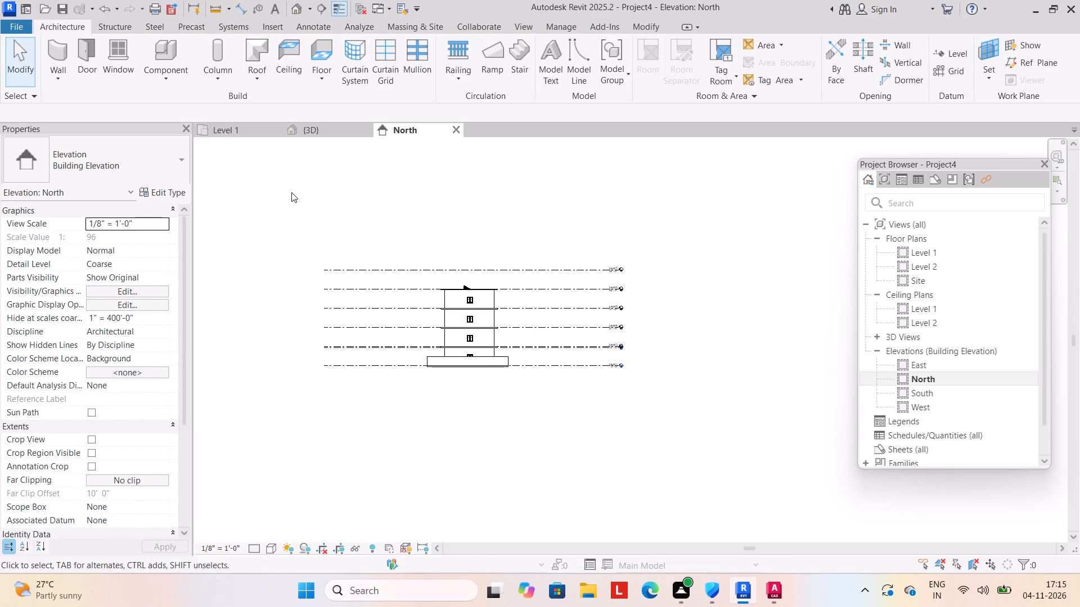
In the 3D view, delete the ground storey's front WALL9" wall facing the boundary gate.
{"action": "left_click", "coordinate": [311, 126]}
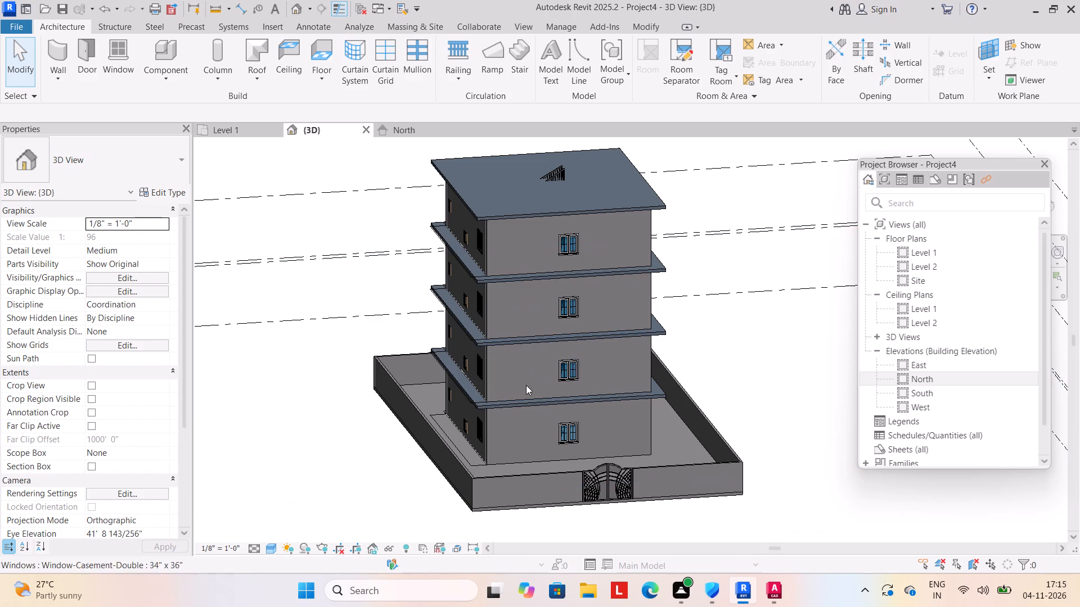
{"action": "middle_click_drag", "start_coordinate": [592, 404], "coordinate": [499, 410], "text": "shift"}
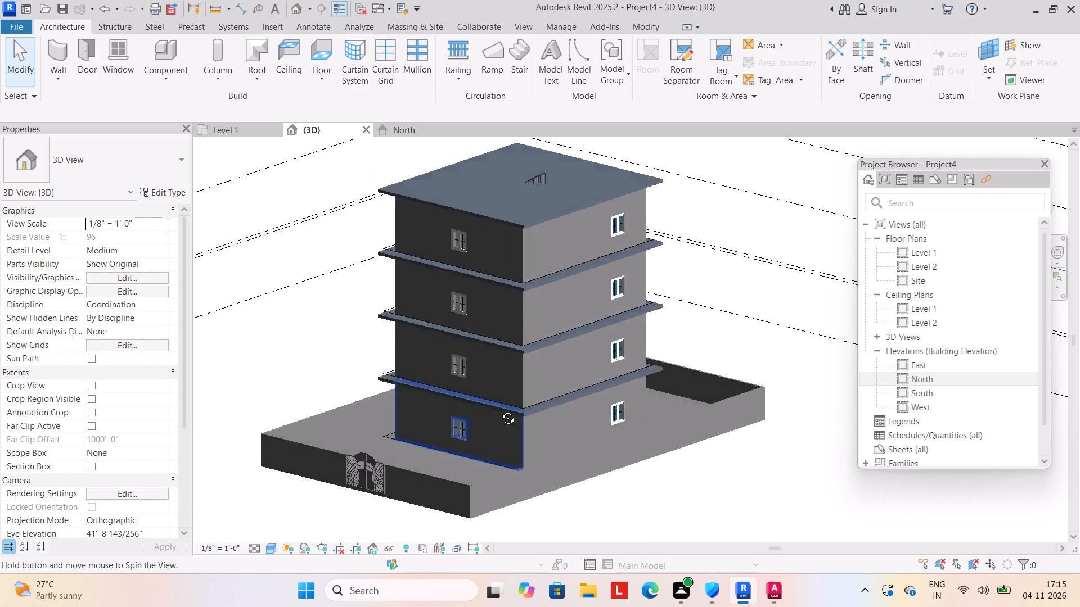
{"action": "middle_click_drag", "start_coordinate": [499, 410], "coordinate": [615, 338], "text": "shift"}
{"action": "middle_click_drag", "start_coordinate": [565, 399], "coordinate": [526, 429], "text": "shift"}
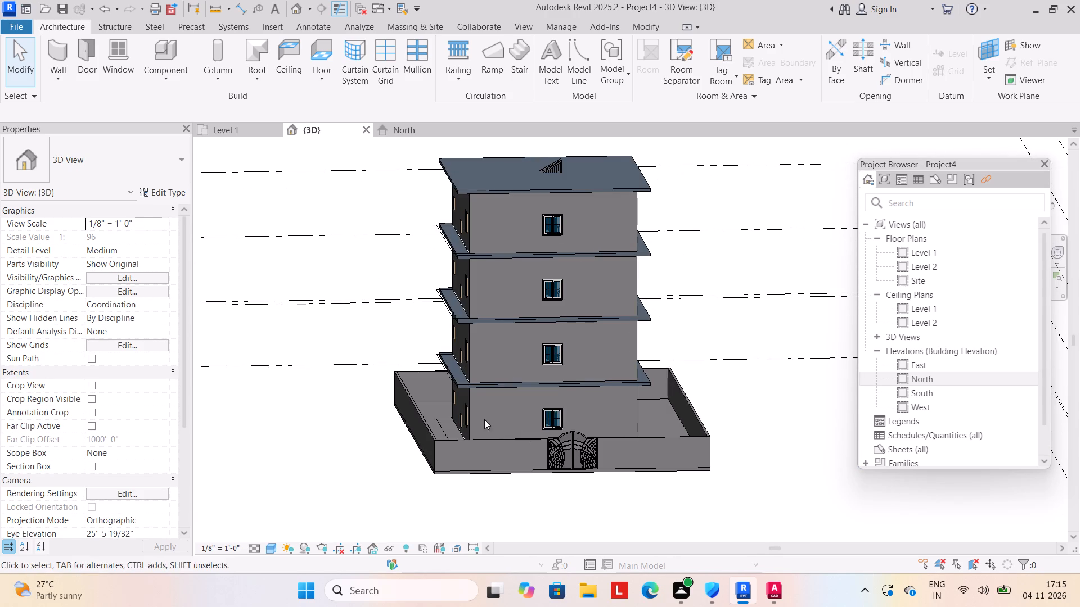
{"action": "left_click", "coordinate": [471, 415]}
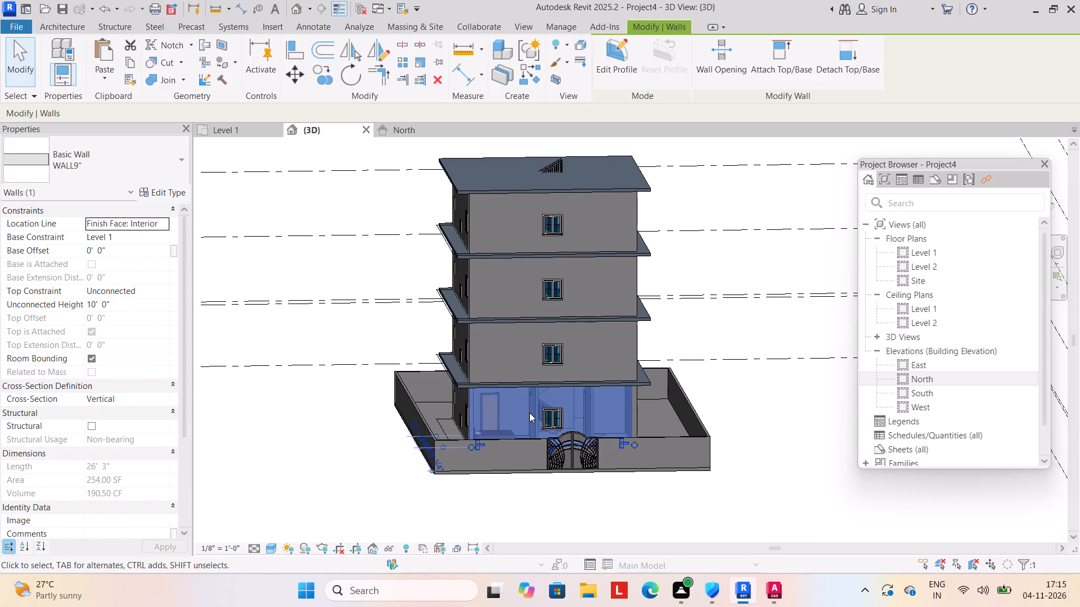
{"action": "key", "text": "Delete"}
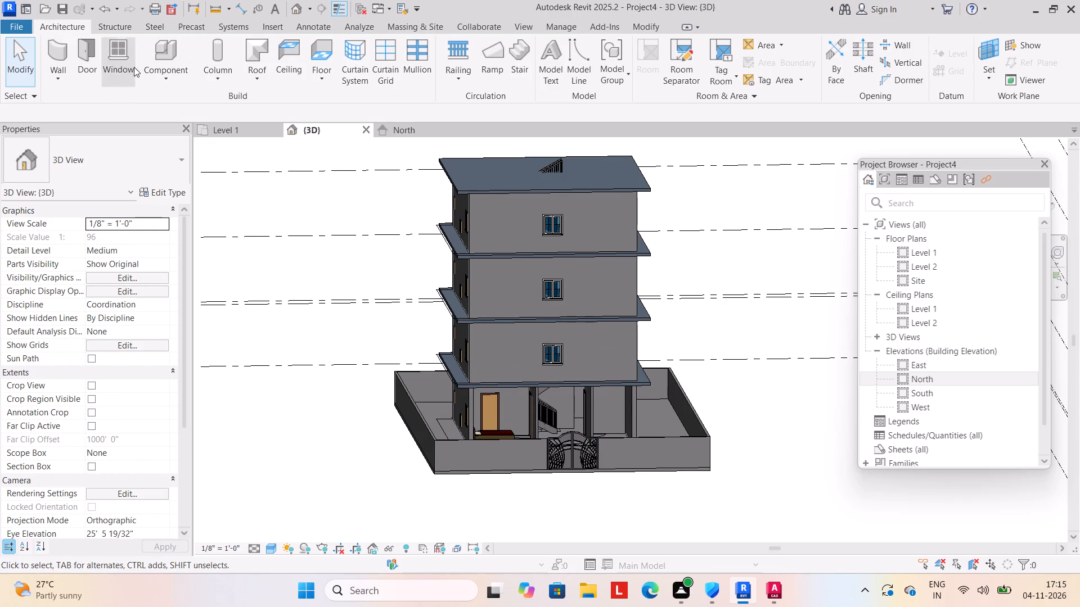
Place a 30" x 80" Single-Flush door beside the window in the front wall of each of the three upper storeys.
{"action": "left_click", "coordinate": [90, 55]}
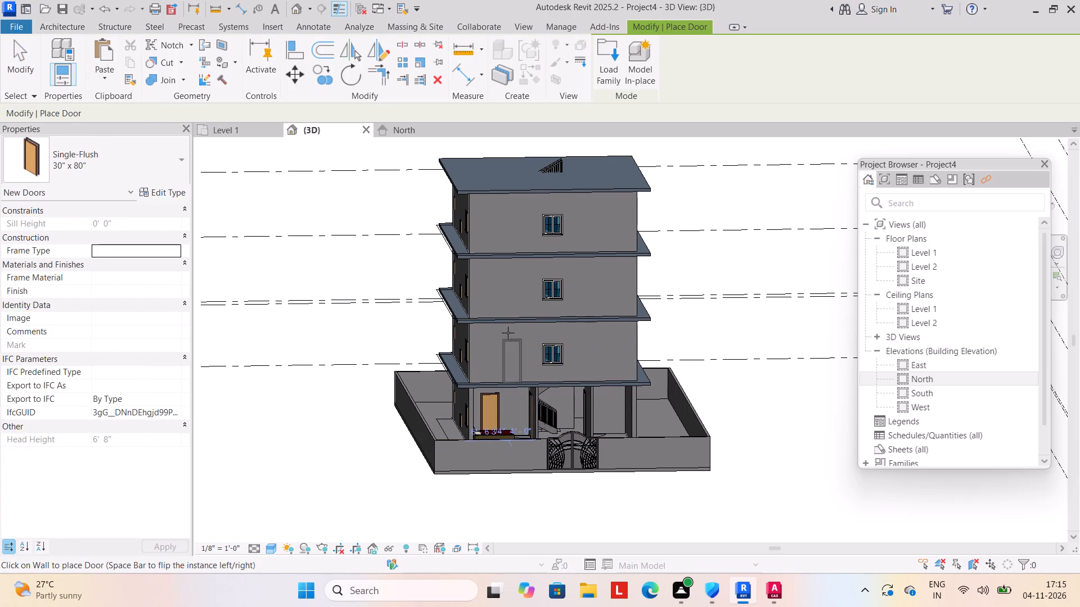
{"action": "left_click", "coordinate": [489, 338]}
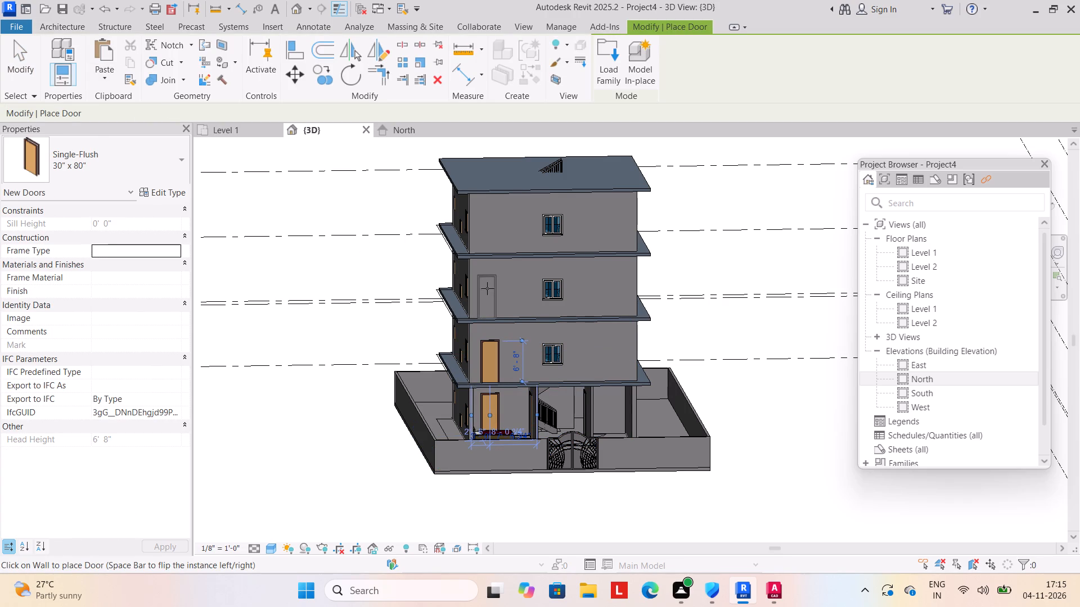
{"action": "left_click", "coordinate": [488, 288]}
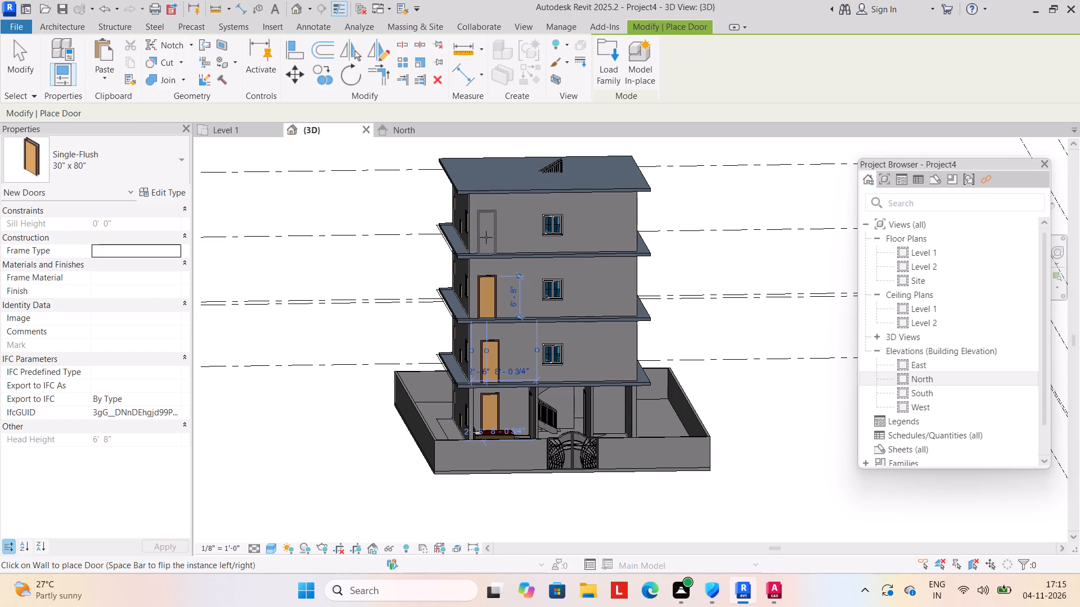
{"action": "left_click", "coordinate": [486, 237]}
{"action": "key", "text": "Escape"}
{"action": "key", "text": "Escape"}
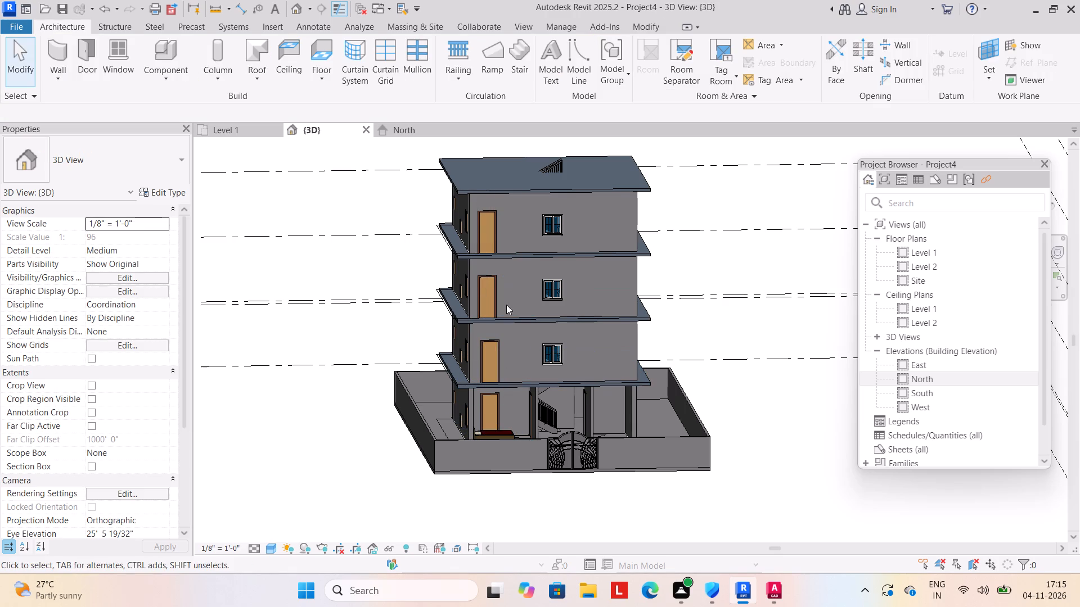
On the Level 1 plan, draw a 5' high WALL9" front wall about 20' long from the Bed Room 2 outer corner to the Kitchen/ST OUT partition.
{"action": "left_click", "coordinate": [237, 134]}
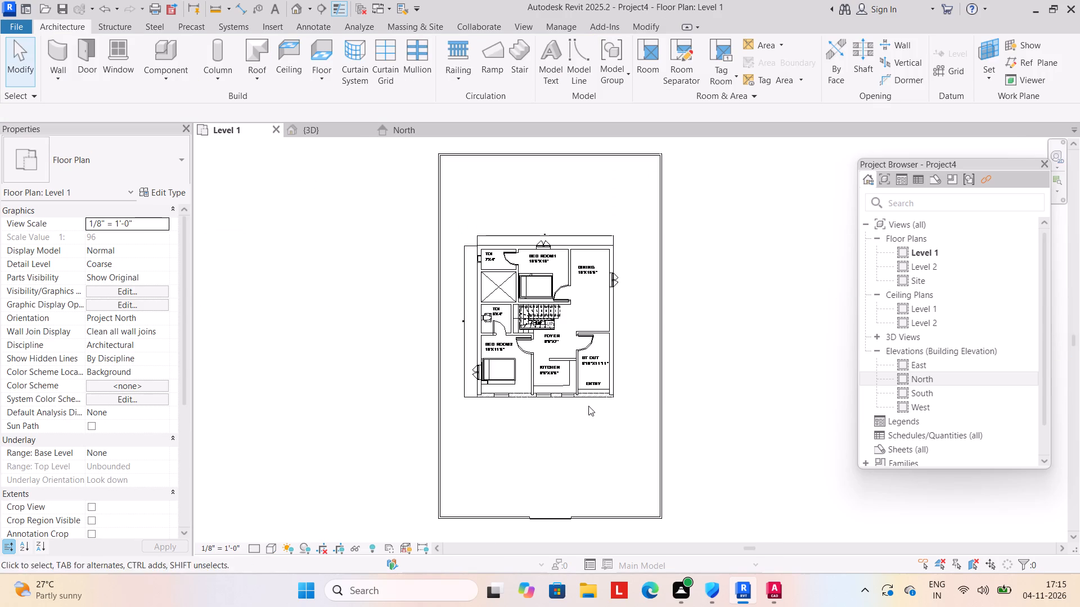
{"action": "scroll", "coordinate": [579, 396], "scroll_direction": "up", "scroll_amount": 6}
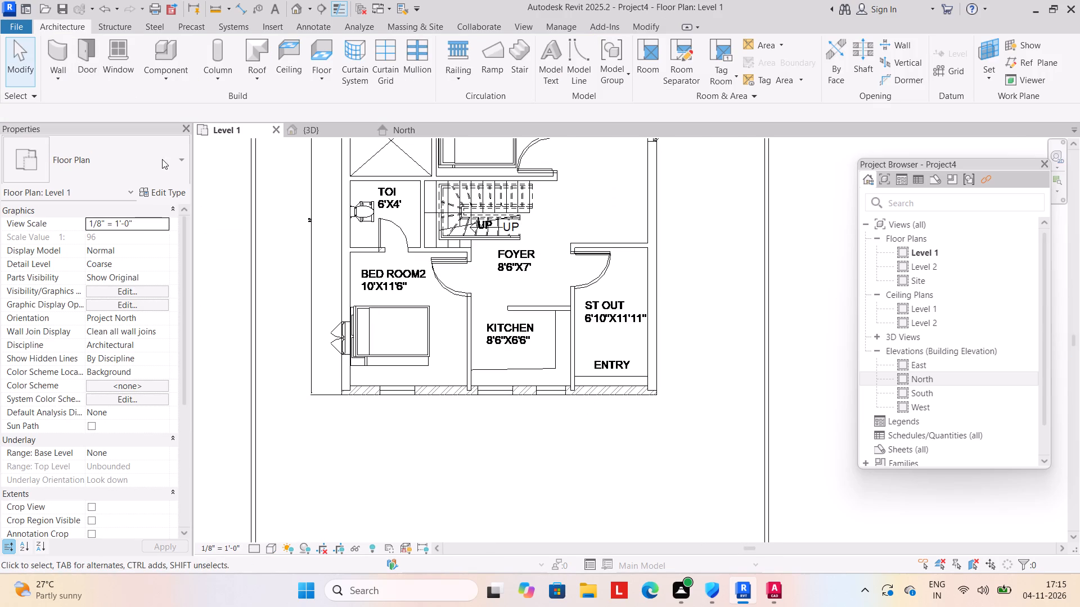
{"action": "scroll", "coordinate": [455, 374], "scroll_direction": "down", "scroll_amount": 4}
{"action": "scroll", "coordinate": [469, 383], "scroll_direction": "up", "scroll_amount": 2}
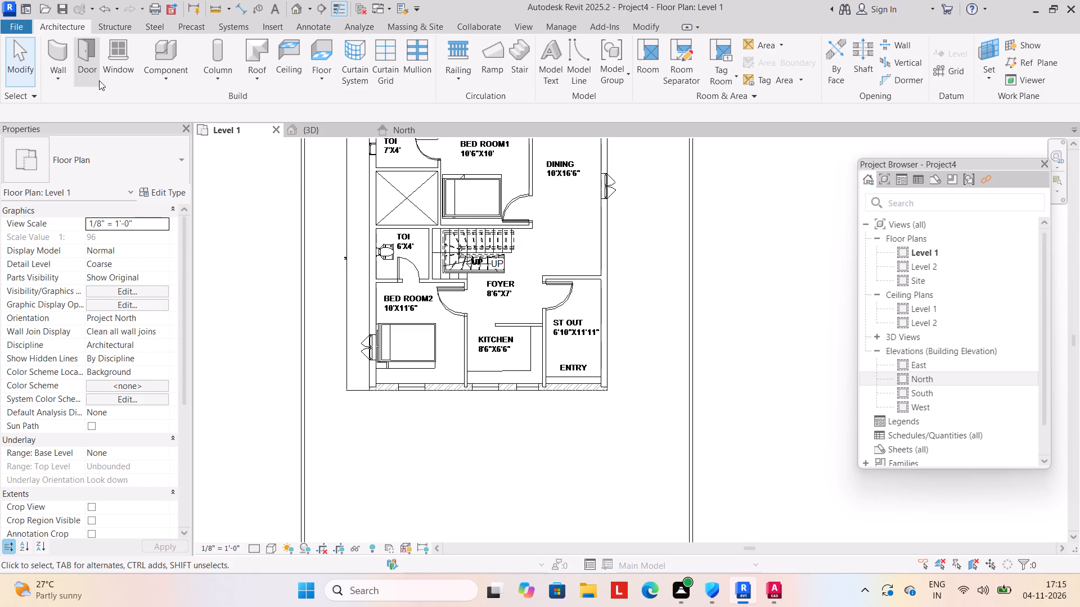
{"action": "left_click", "coordinate": [53, 83]}
{"action": "left_click", "coordinate": [69, 101]}
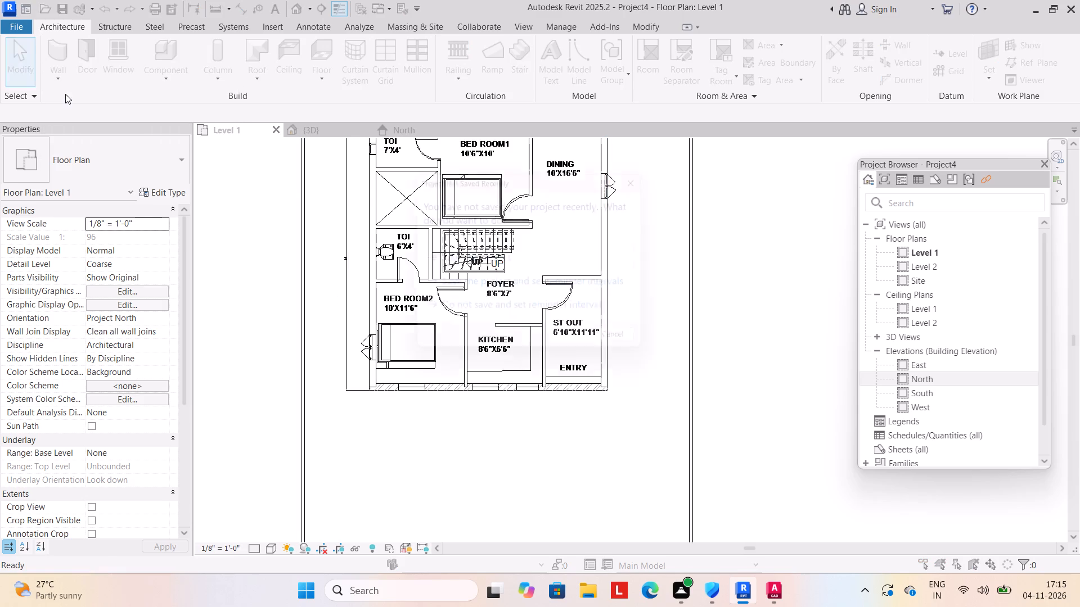
{"action": "left_click", "coordinate": [649, 179]}
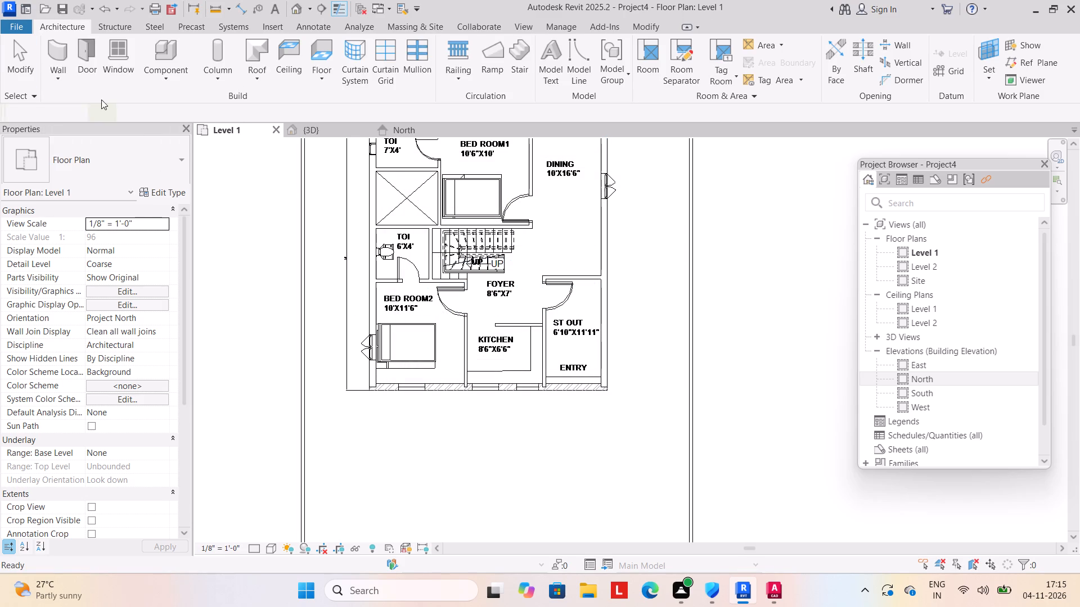
{"action": "left_click", "coordinate": [185, 156]}
{"action": "left_click", "coordinate": [98, 332]}
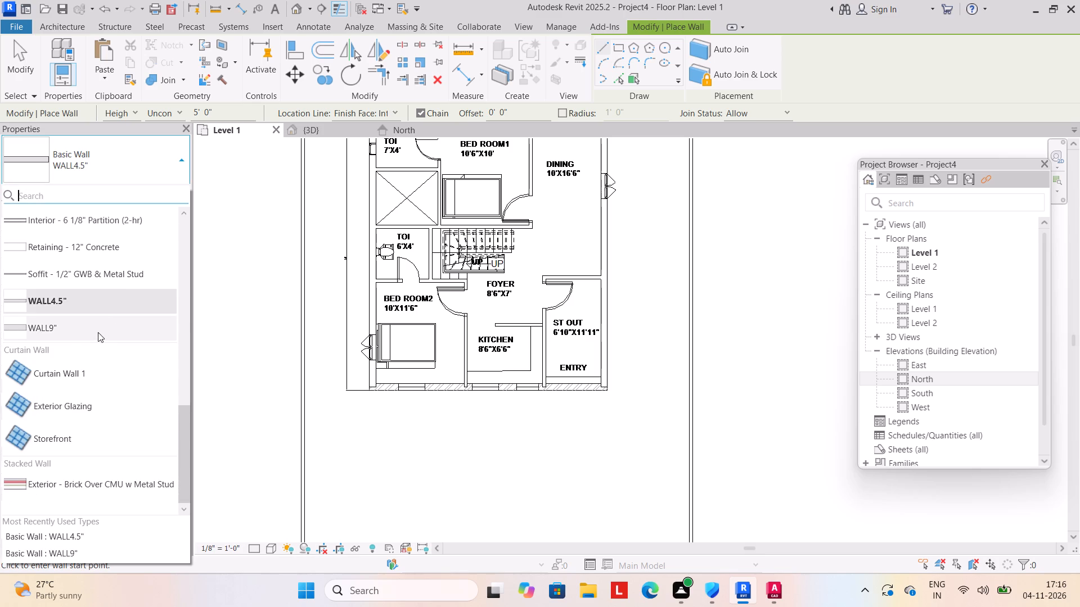
{"action": "scroll", "coordinate": [414, 438], "scroll_direction": "up", "scroll_amount": 5}
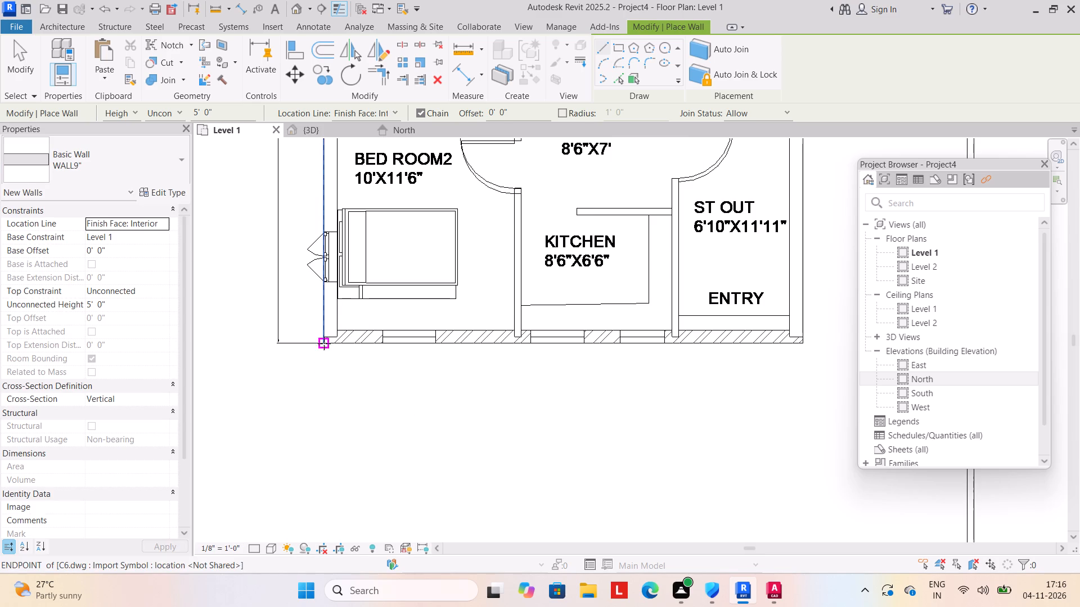
{"action": "left_click", "coordinate": [324, 343]}
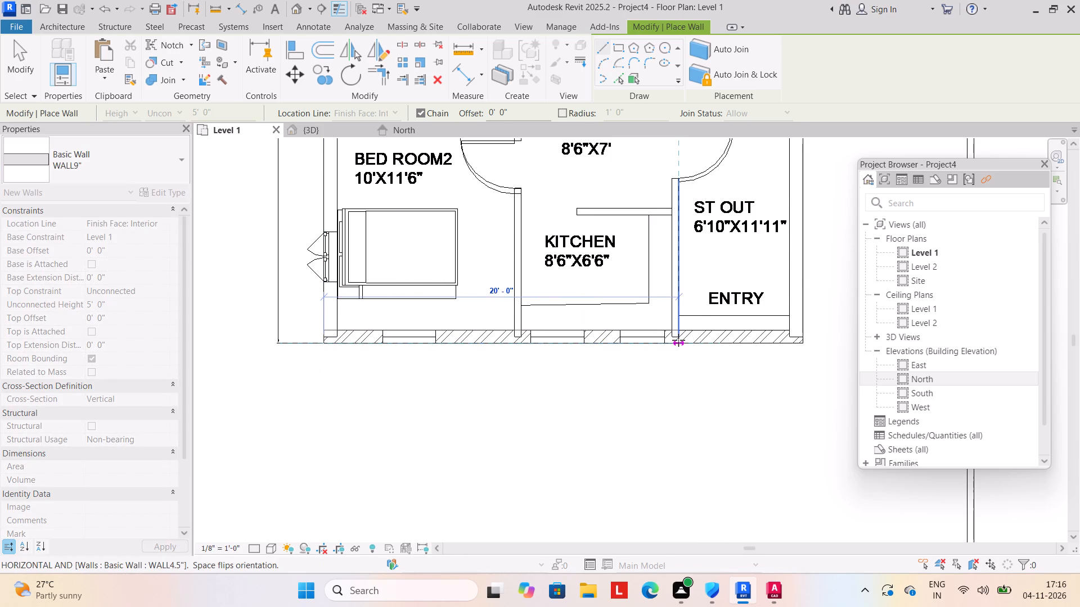
{"action": "left_click", "coordinate": [678, 340]}
{"action": "key", "text": "Escape"}
{"action": "key", "text": "Escape"}
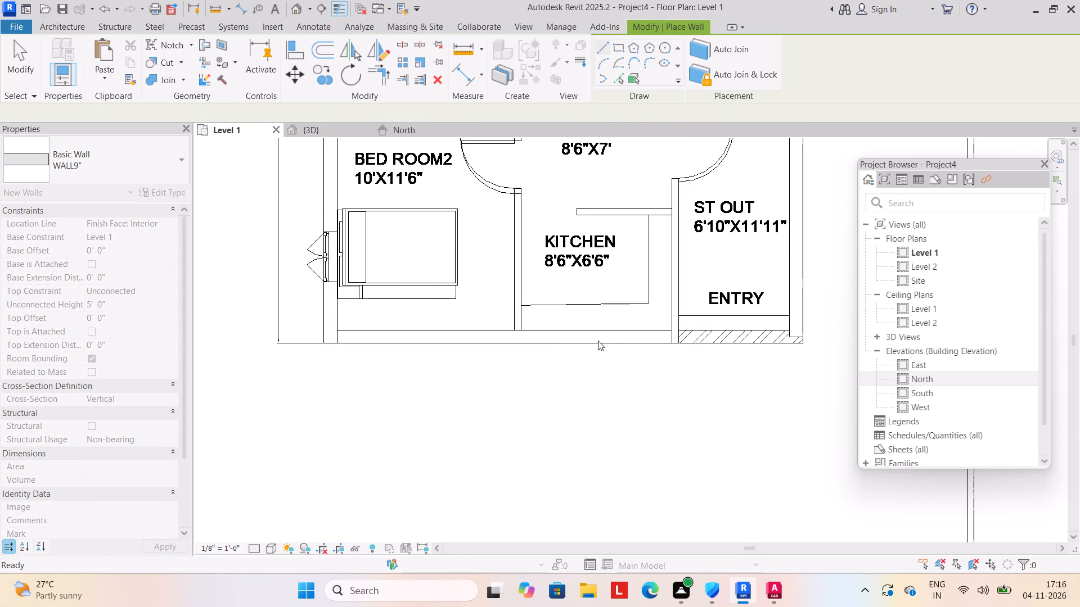
{"action": "key", "text": "Escape"}
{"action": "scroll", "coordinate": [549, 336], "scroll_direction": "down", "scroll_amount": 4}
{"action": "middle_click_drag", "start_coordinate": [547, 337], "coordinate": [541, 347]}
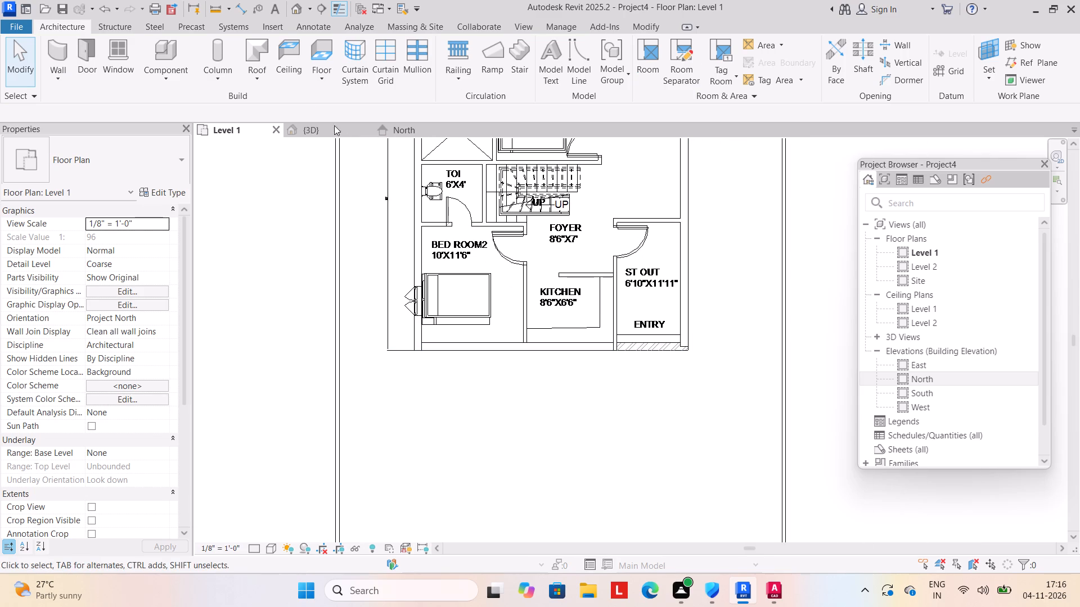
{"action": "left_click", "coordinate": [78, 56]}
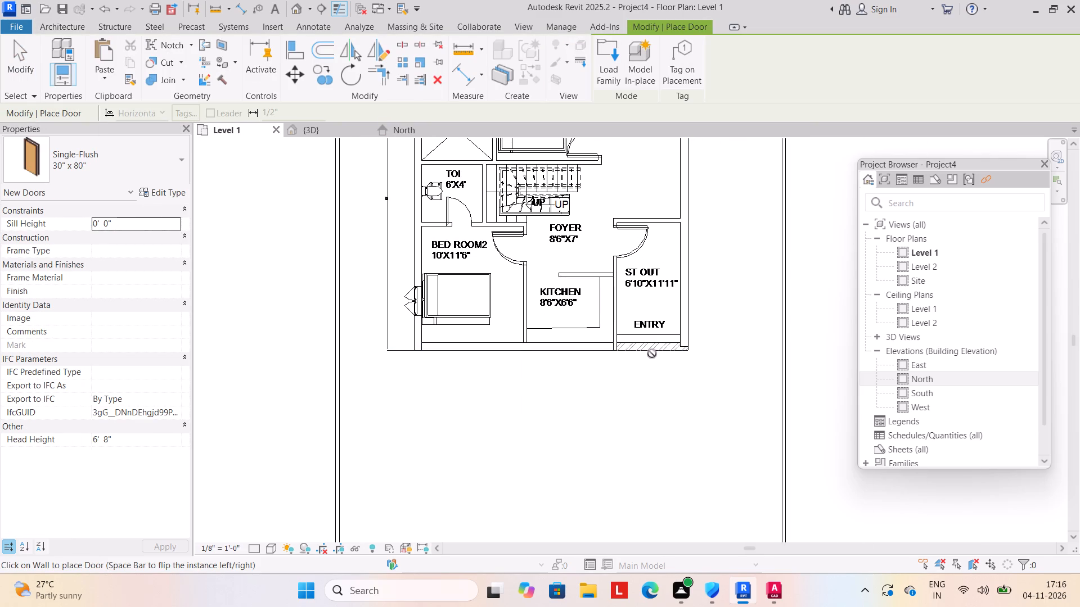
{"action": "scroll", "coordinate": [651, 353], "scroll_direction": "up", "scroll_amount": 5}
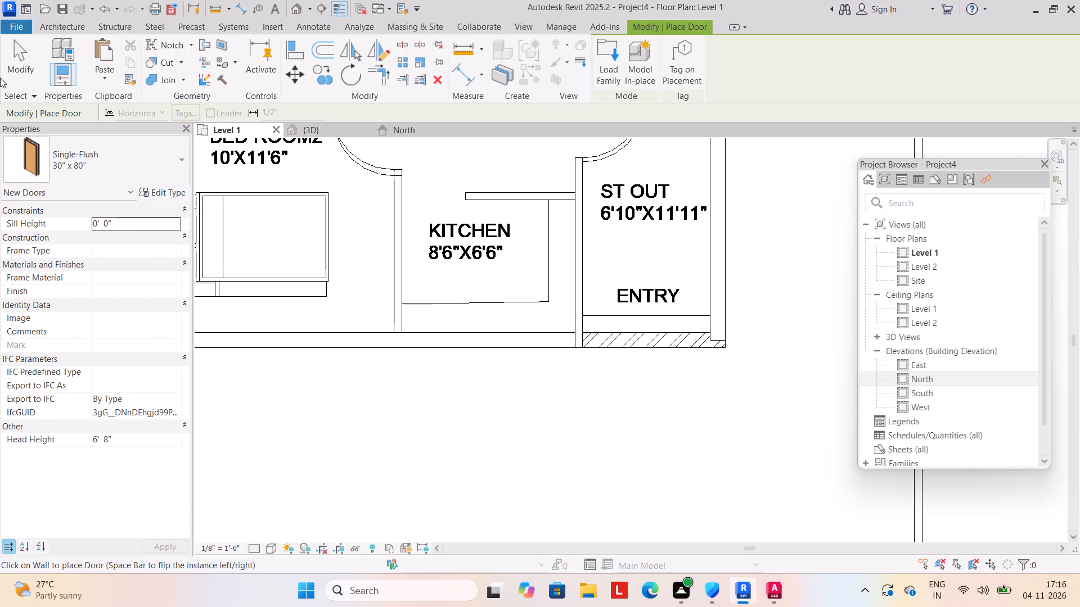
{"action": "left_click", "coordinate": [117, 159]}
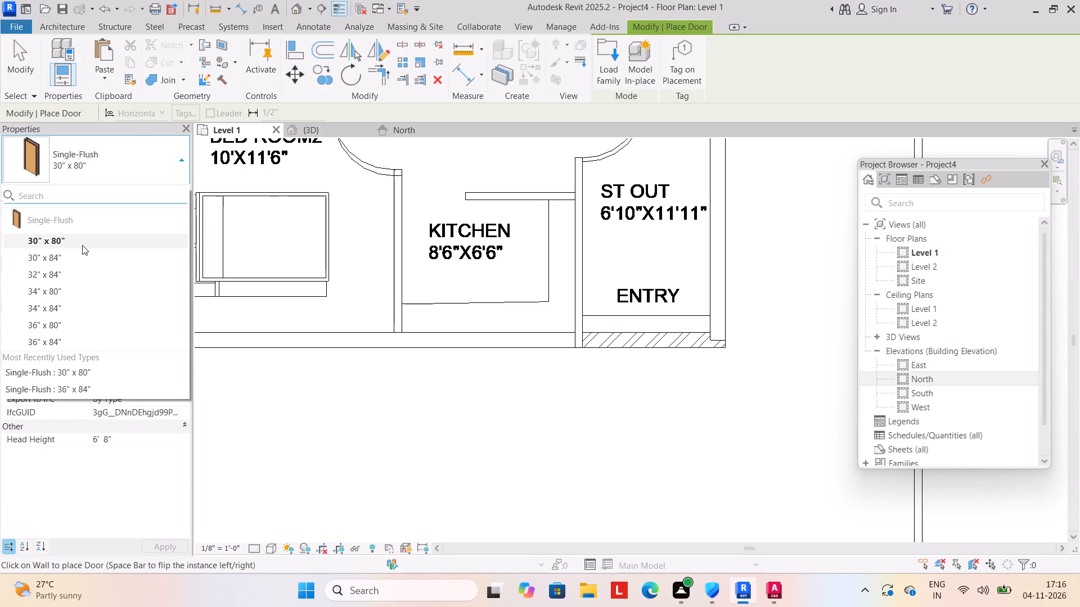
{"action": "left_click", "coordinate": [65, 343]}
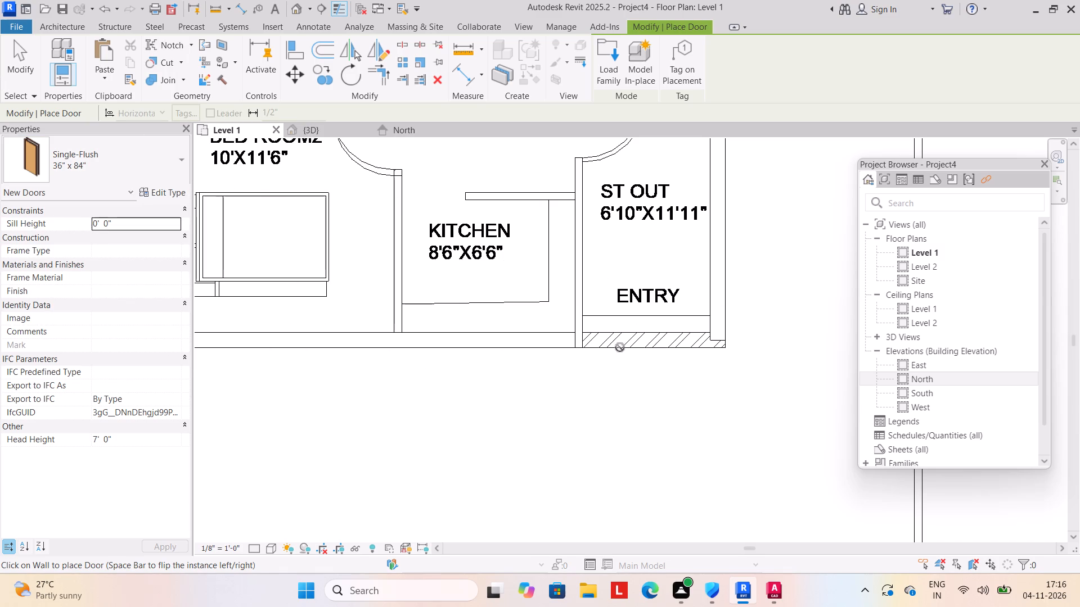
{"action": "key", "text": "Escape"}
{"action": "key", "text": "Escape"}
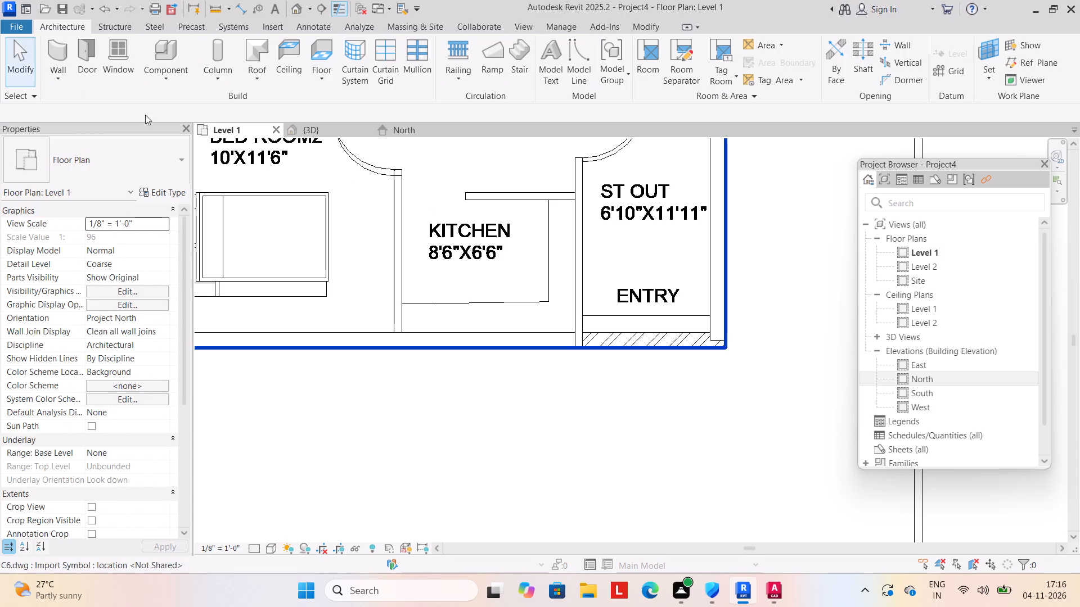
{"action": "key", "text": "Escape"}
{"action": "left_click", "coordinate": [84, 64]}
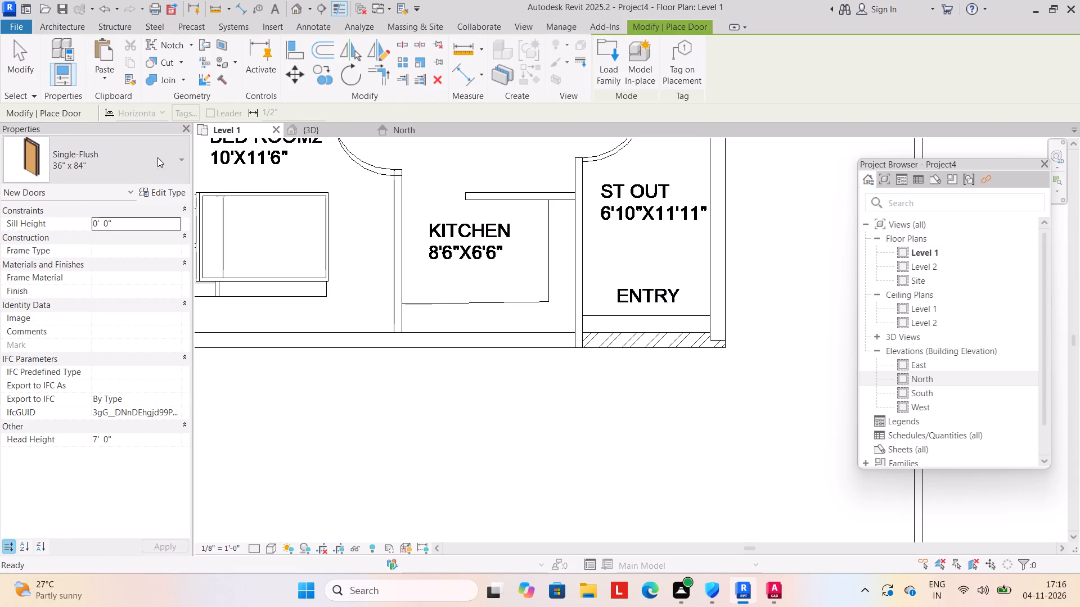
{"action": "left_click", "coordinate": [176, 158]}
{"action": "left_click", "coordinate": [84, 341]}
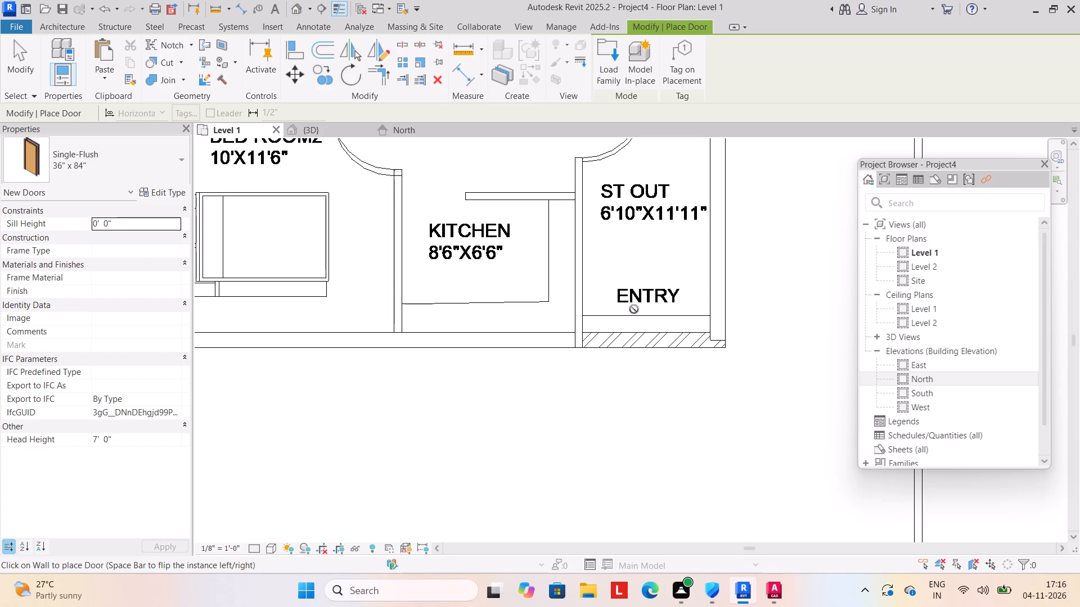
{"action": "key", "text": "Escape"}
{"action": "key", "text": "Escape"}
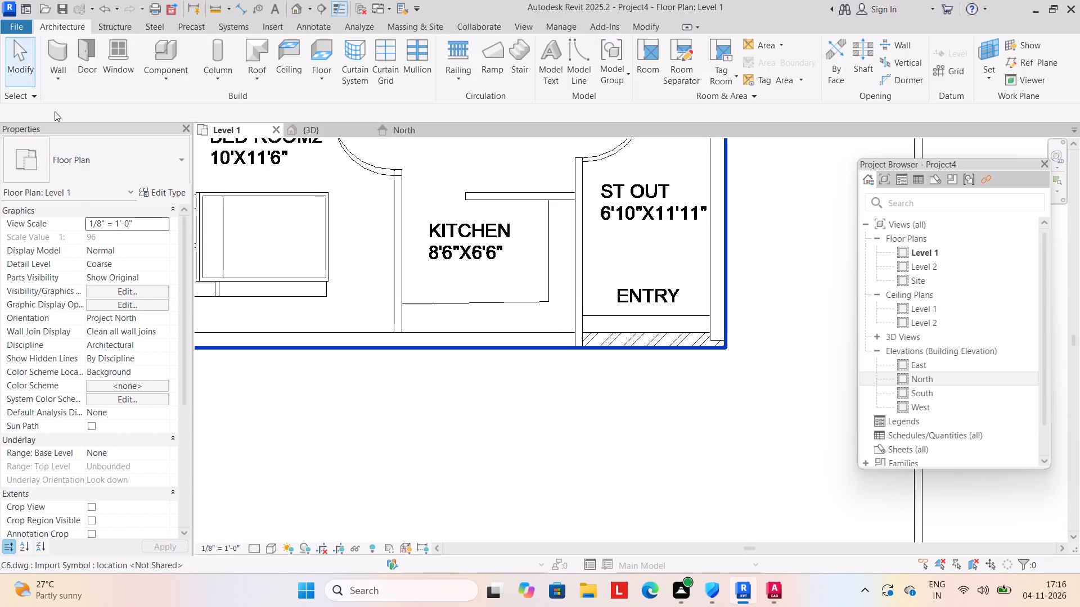
Extend the new front wall's end past the entry opening to the building's outer corner at ST OUT.
{"action": "left_click", "coordinate": [545, 342]}
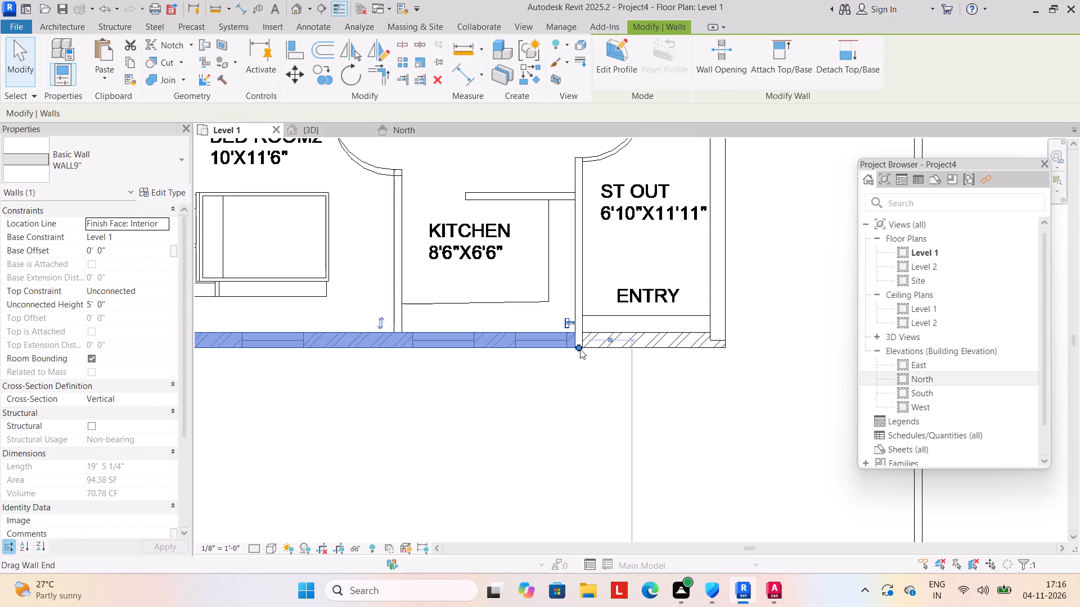
{"action": "left_click_drag", "start_coordinate": [576, 347], "coordinate": [715, 347]}
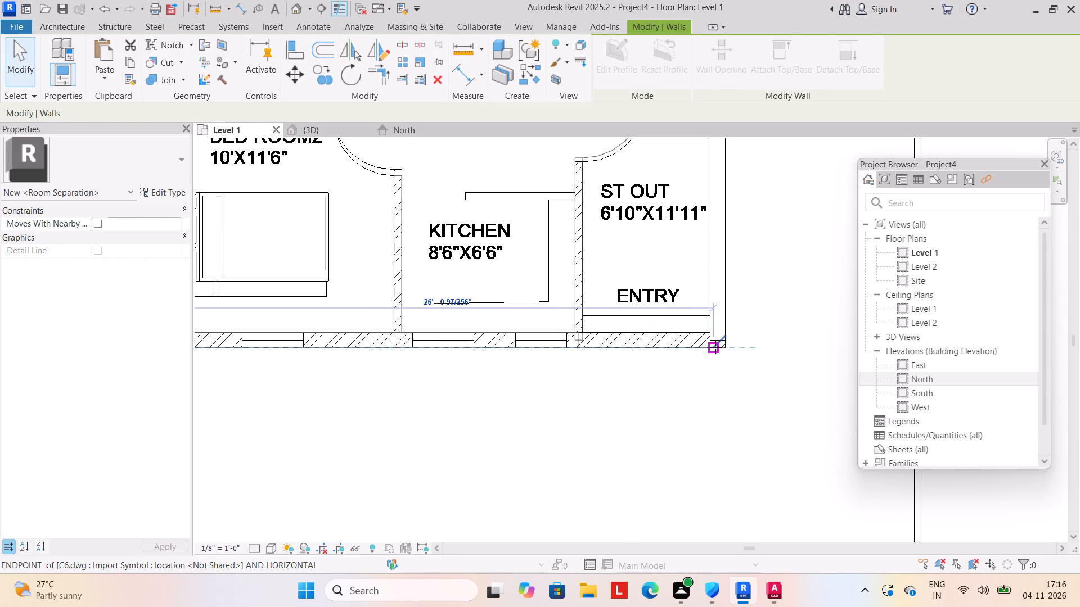
{"action": "left_click_drag", "start_coordinate": [715, 347], "coordinate": [724, 346]}
{"action": "key", "text": "Escape"}
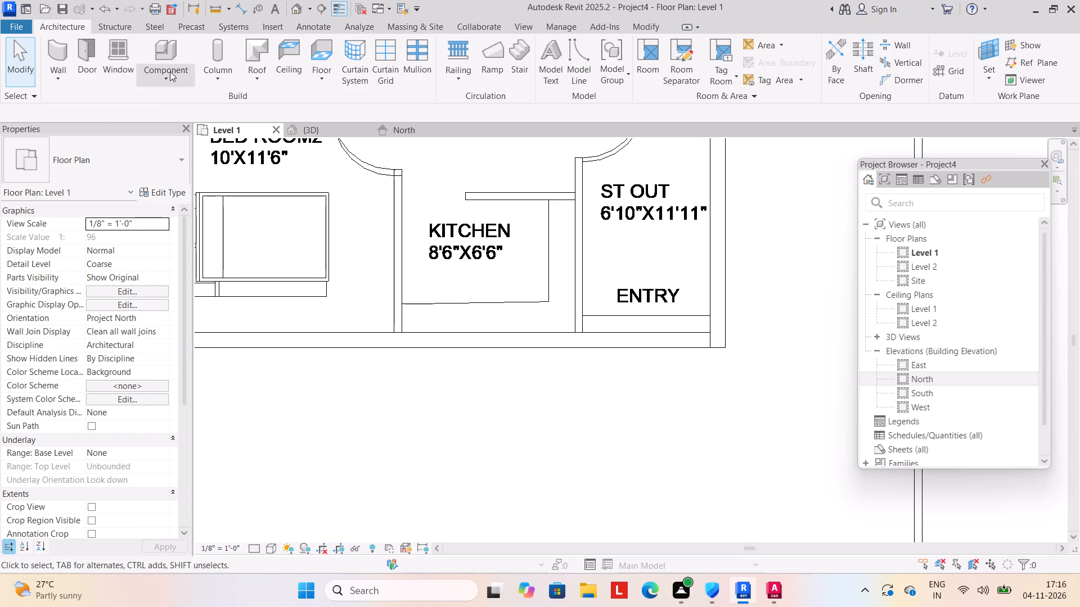
Place a 36" x 84" Single-Flush door centred in the front wall at ENTRY, swinging into the ST OUT room.
{"action": "left_click", "coordinate": [94, 53]}
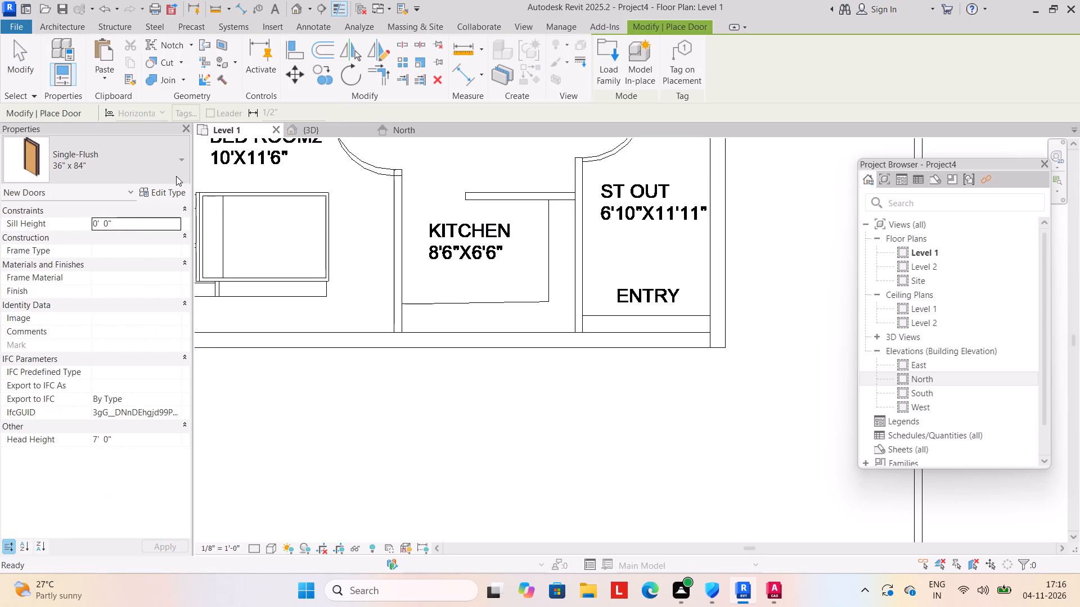
{"action": "left_click", "coordinate": [181, 155]}
{"action": "left_click_drag", "start_coordinate": [49, 341], "coordinate": [56, 335]}
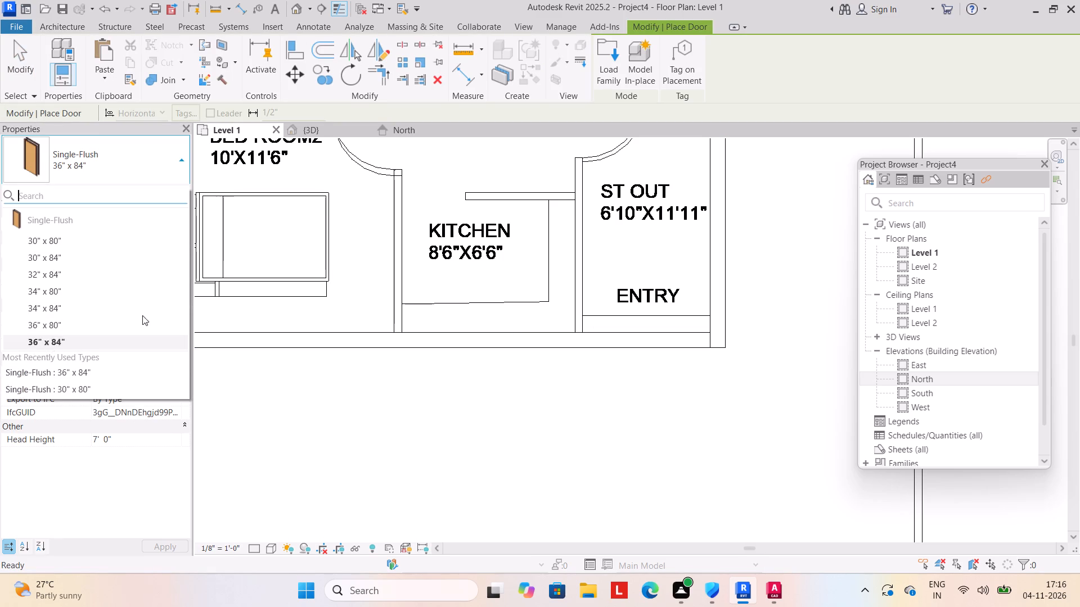
{"action": "left_click", "coordinate": [651, 334]}
{"action": "key", "text": "Escape"}
{"action": "key", "text": "Escape"}
{"action": "key", "text": "Escape"}
{"action": "key", "text": "Escape"}
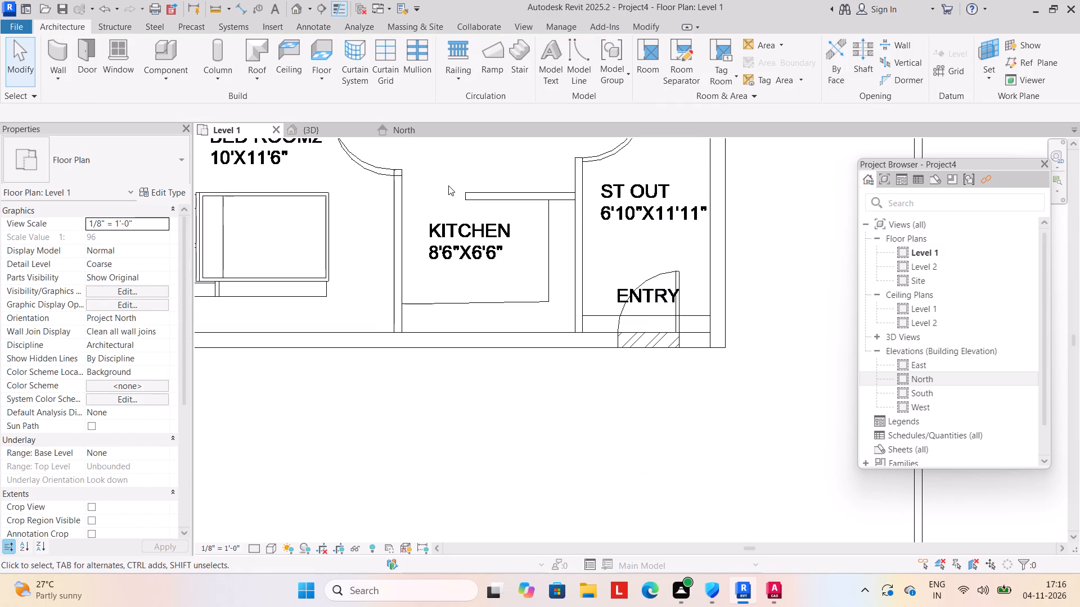
In the 3D view, set the ground-floor front wall's unconnected height to 10'.
{"action": "left_click", "coordinate": [321, 129]}
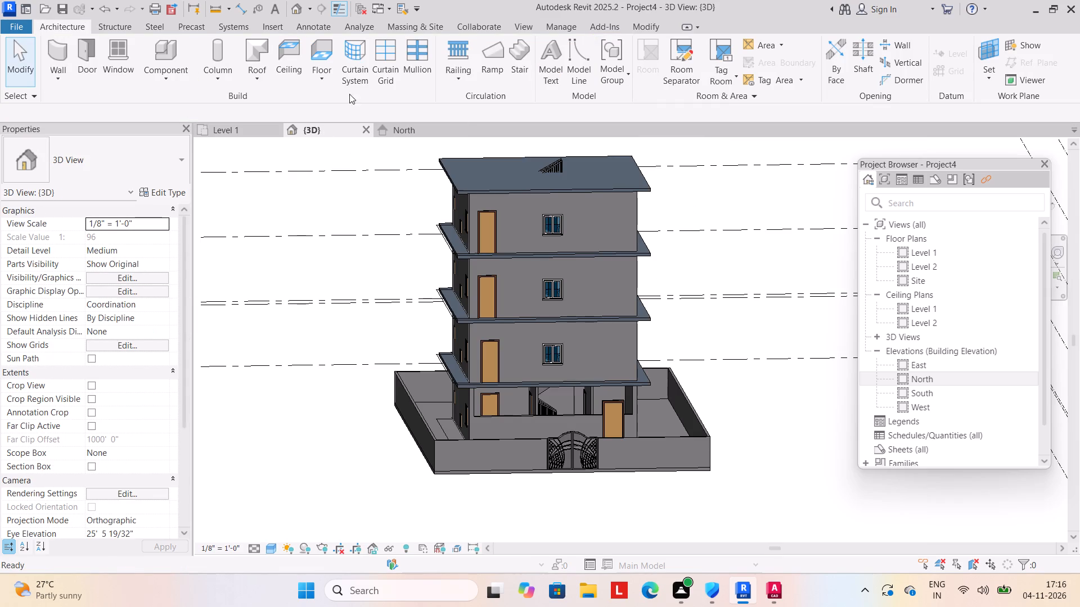
{"action": "key", "text": "Escape"}
{"action": "key", "text": "Escape"}
{"action": "scroll", "coordinate": [546, 421], "scroll_direction": "up", "scroll_amount": 2}
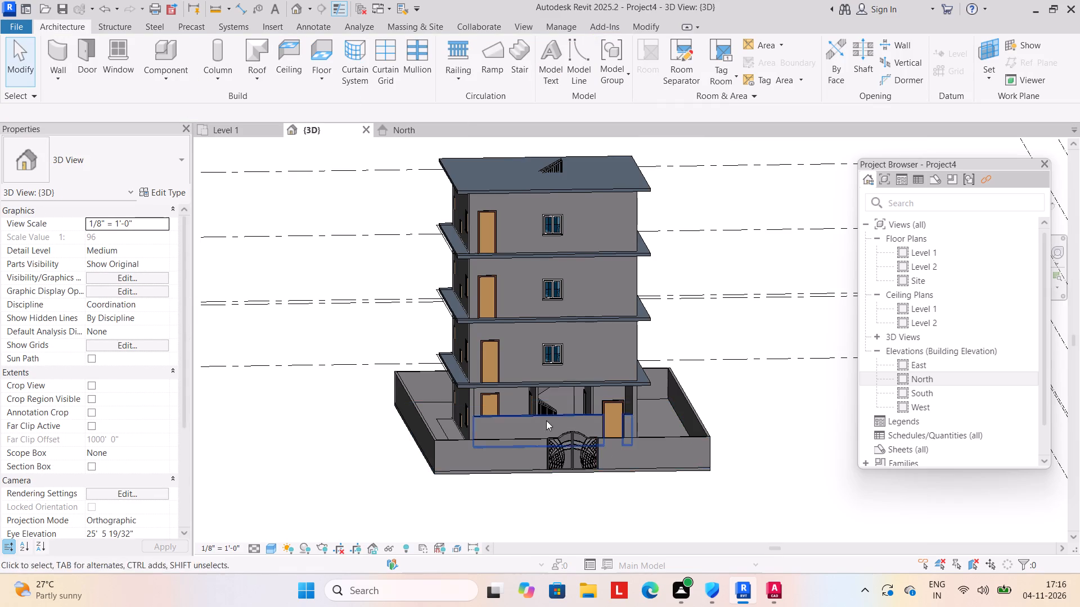
{"action": "scroll", "coordinate": [546, 420], "scroll_direction": "up", "scroll_amount": 3}
{"action": "key", "text": "Escape"}
{"action": "left_click", "coordinate": [527, 411]}
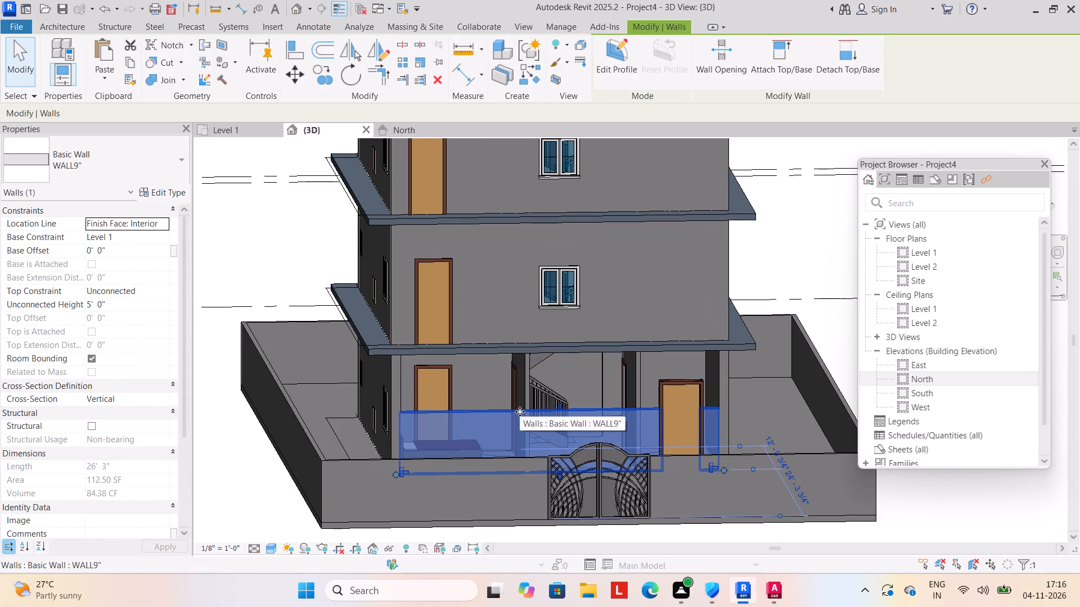
{"action": "left_click", "coordinate": [132, 303]}
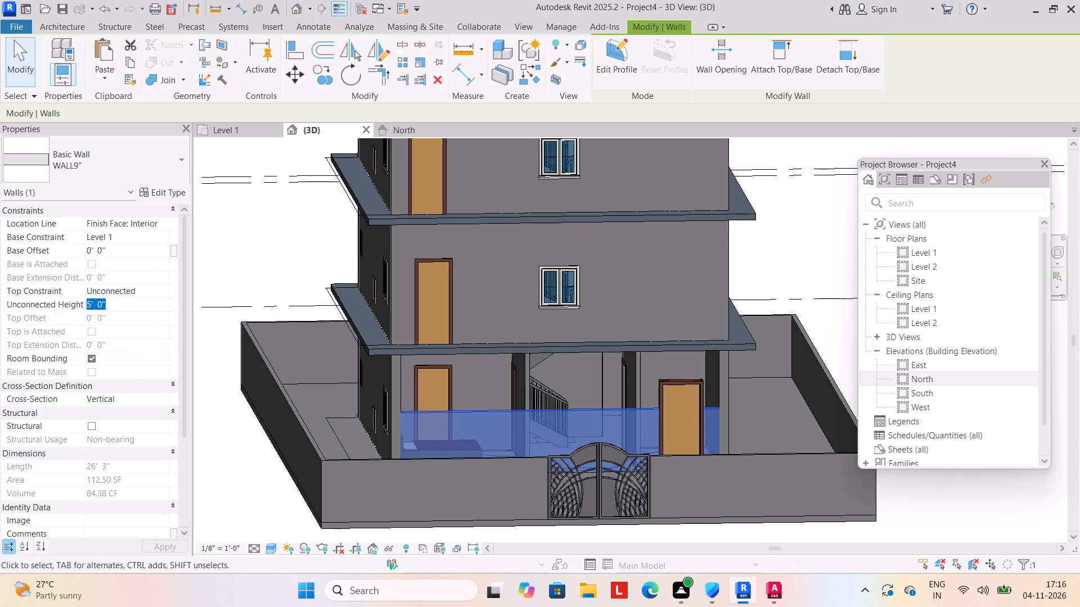
{"action": "type", "text": "10'"}
{"action": "key", "text": "Return"}
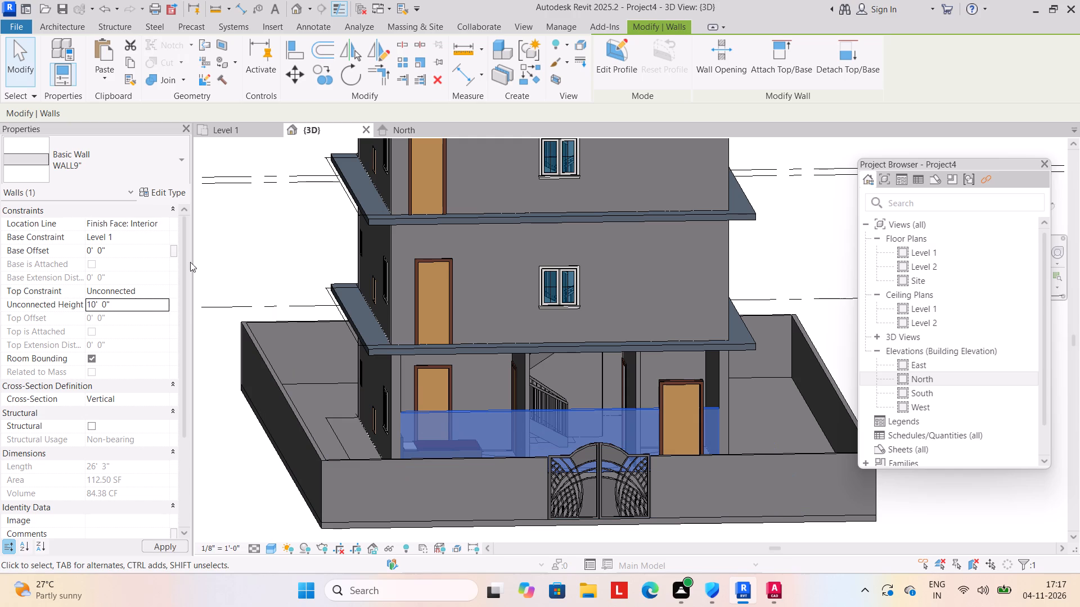
{"action": "left_click", "coordinate": [220, 419]}
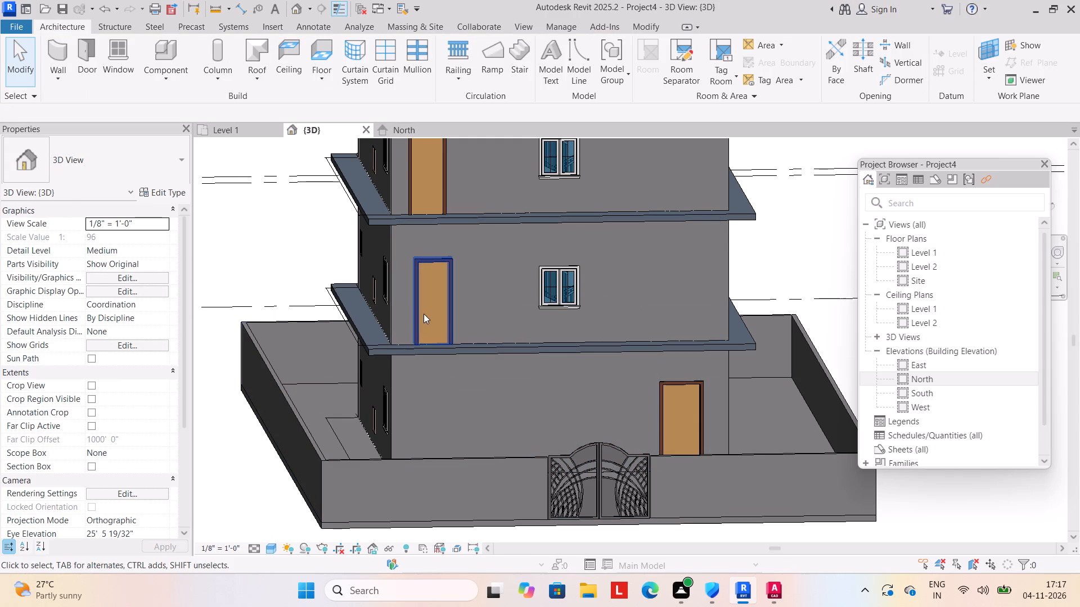
Delete the Single-Flush door beside the window in the front wall of each of the three upper storeys.
{"action": "left_click", "coordinate": [415, 309]}
{"action": "key", "text": "Delete"}
{"action": "scroll", "coordinate": [429, 288], "scroll_direction": "down", "scroll_amount": 6}
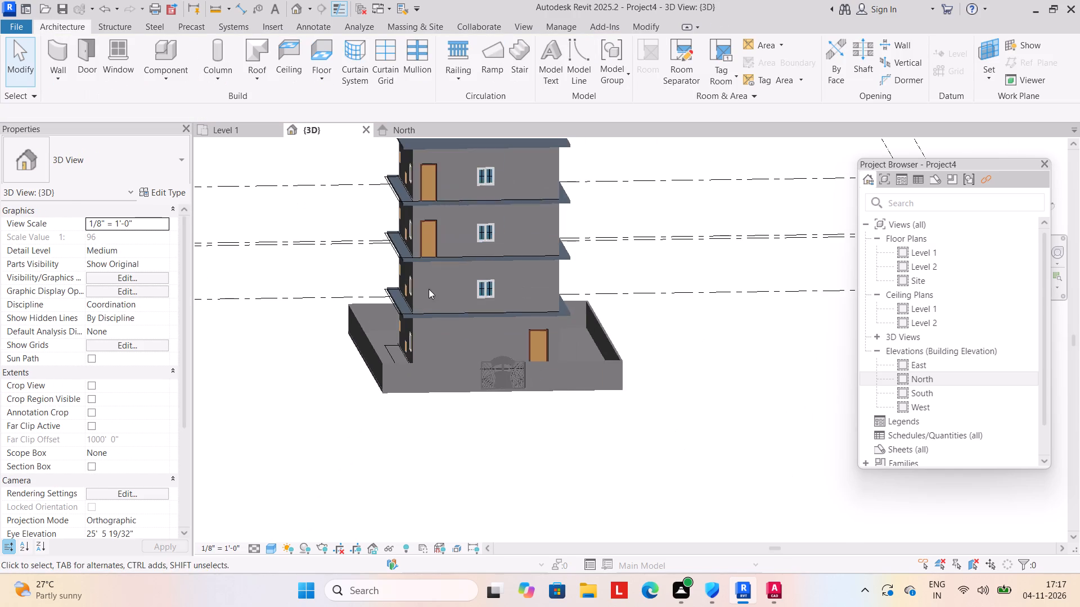
{"action": "left_click", "coordinate": [422, 243]}
{"action": "key", "text": "Delete"}
{"action": "left_click", "coordinate": [426, 179]}
{"action": "key", "text": "Delete"}
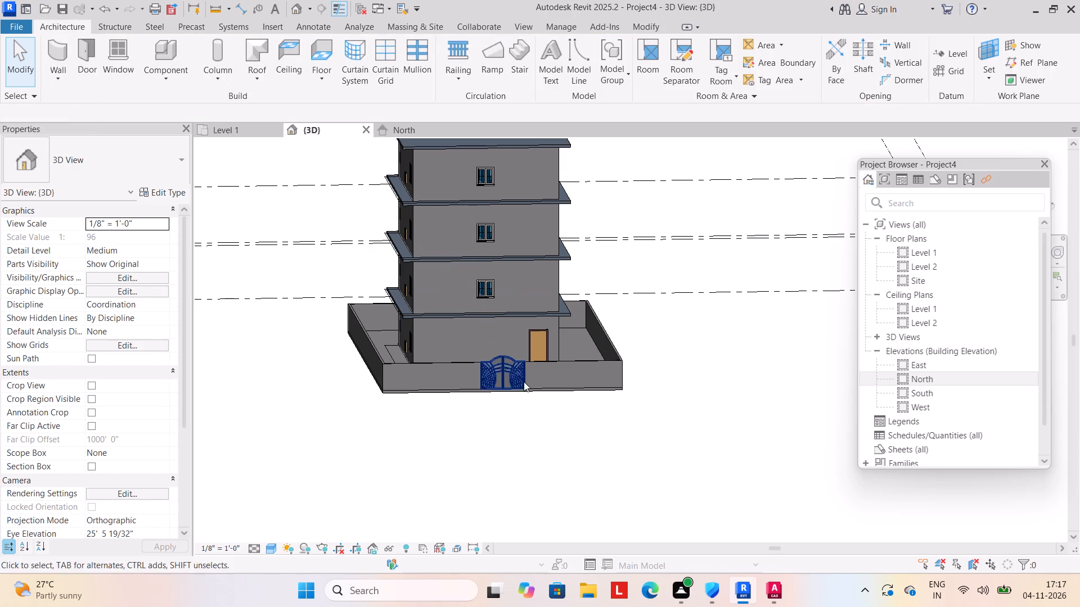
Copy the first upper storey's 34" x 36" double casement window about 10' down into the ground-floor front wall.
{"action": "scroll", "coordinate": [508, 318], "scroll_direction": "up", "scroll_amount": 3}
{"action": "left_click", "coordinate": [462, 280]}
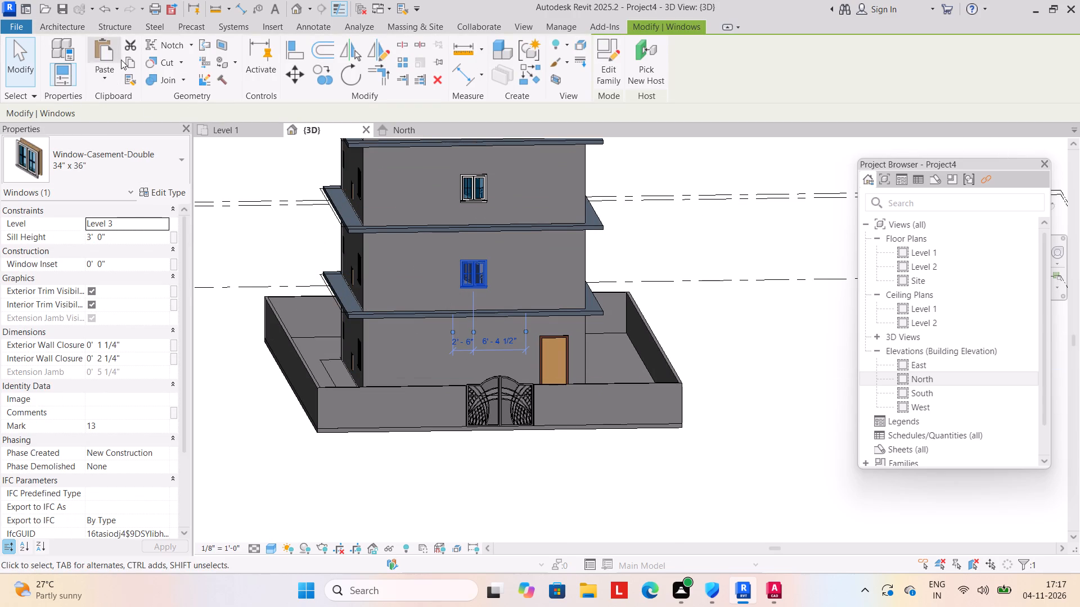
{"action": "left_click", "coordinate": [328, 74]}
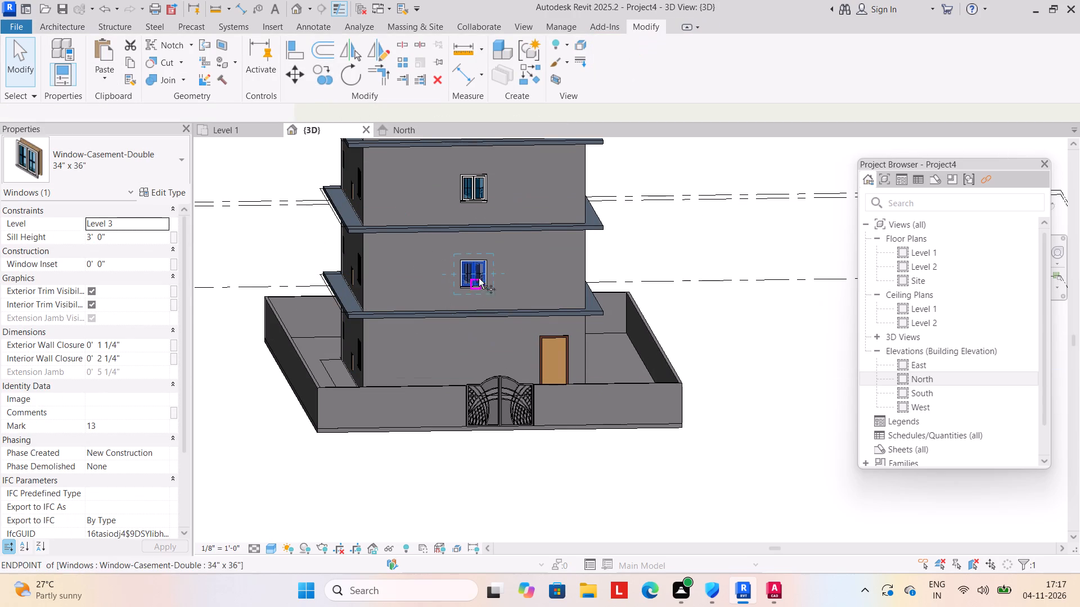
{"action": "left_click", "coordinate": [478, 270]}
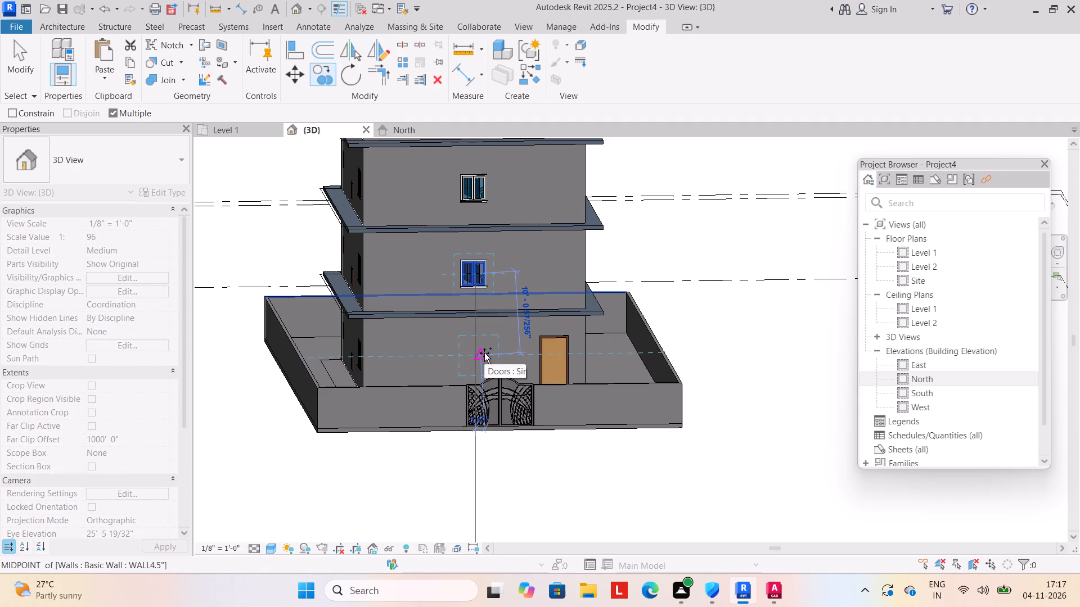
{"action": "left_click", "coordinate": [484, 353]}
{"action": "key", "text": "Escape"}
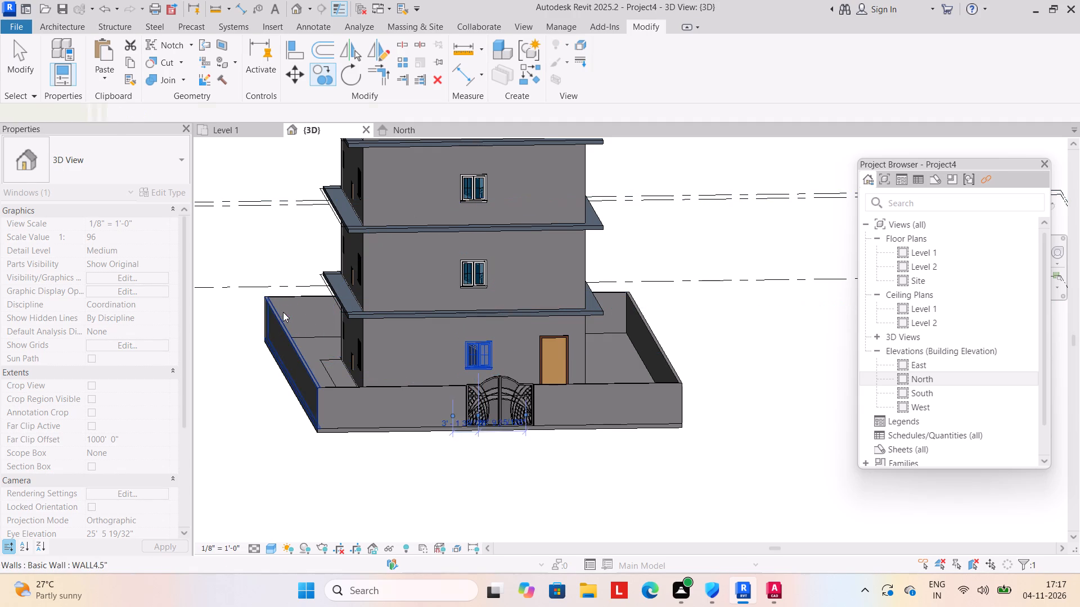
{"action": "key", "text": "Escape"}
{"action": "key", "text": "Escape"}
Copy the ground-floor 36" x 84" entry door and paste it aligned to Level 3, Level 4 and Level 5.
{"action": "left_click", "coordinate": [543, 354]}
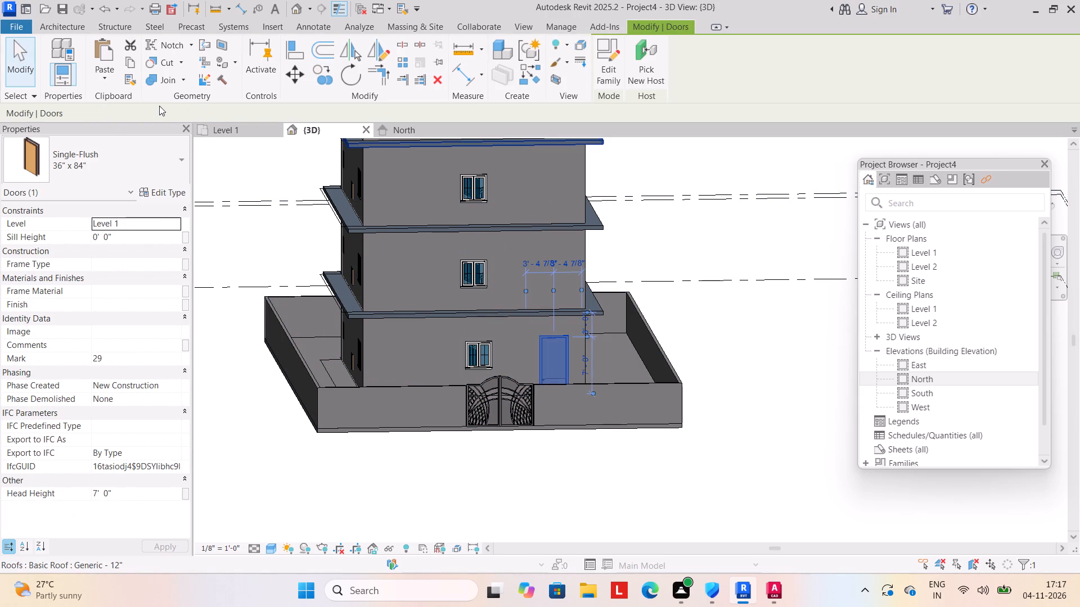
{"action": "left_click", "coordinate": [132, 62]}
{"action": "left_click", "coordinate": [101, 82]}
{"action": "left_click", "coordinate": [114, 125]}
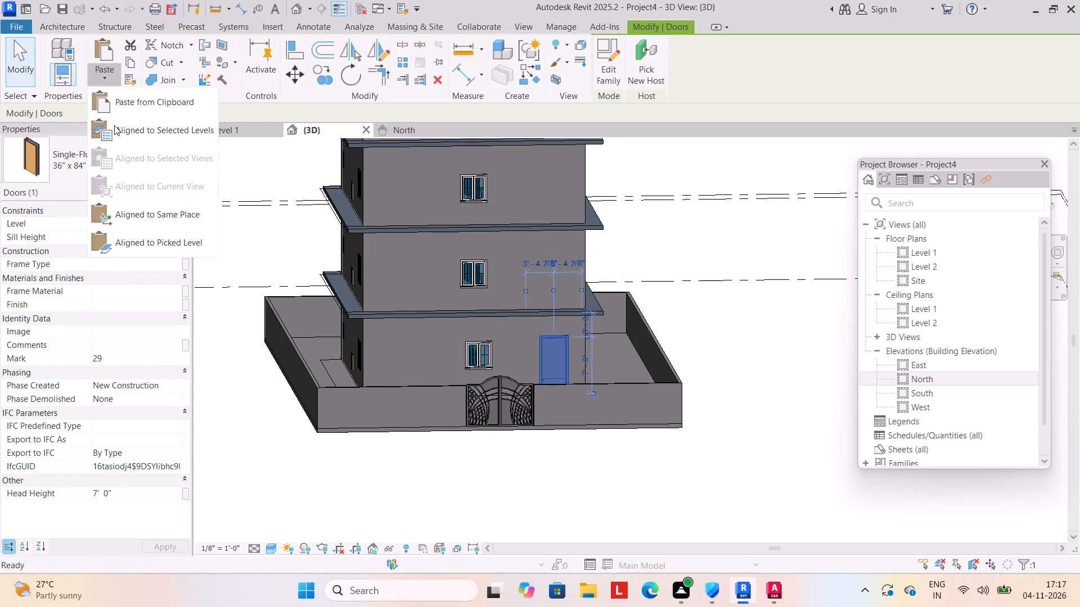
{"action": "left_click_drag", "start_coordinate": [322, 218], "coordinate": [322, 229]}
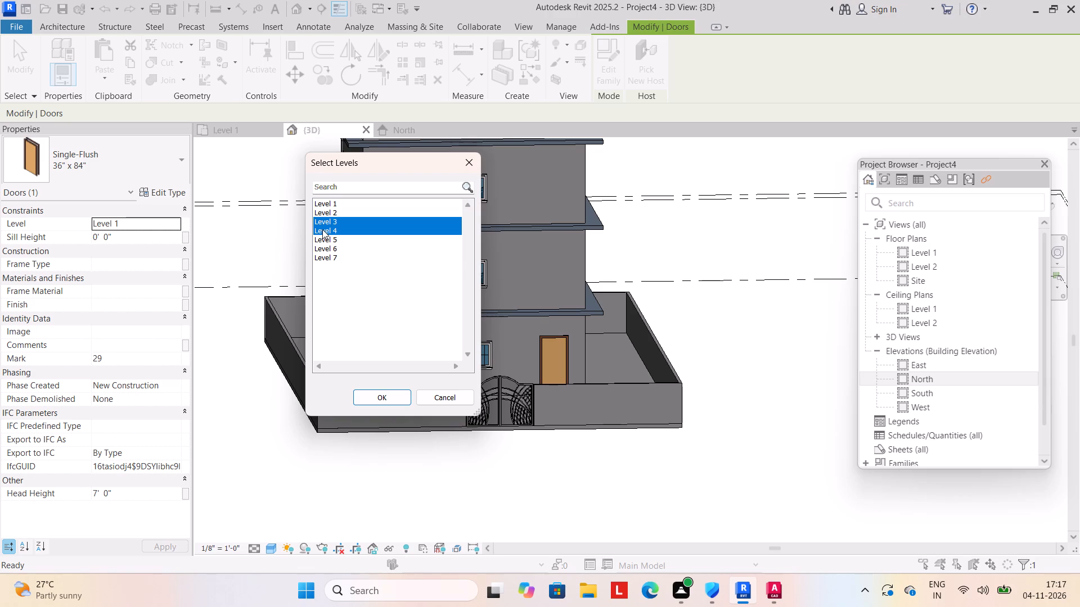
{"action": "left_click_drag", "start_coordinate": [326, 219], "coordinate": [328, 237]}
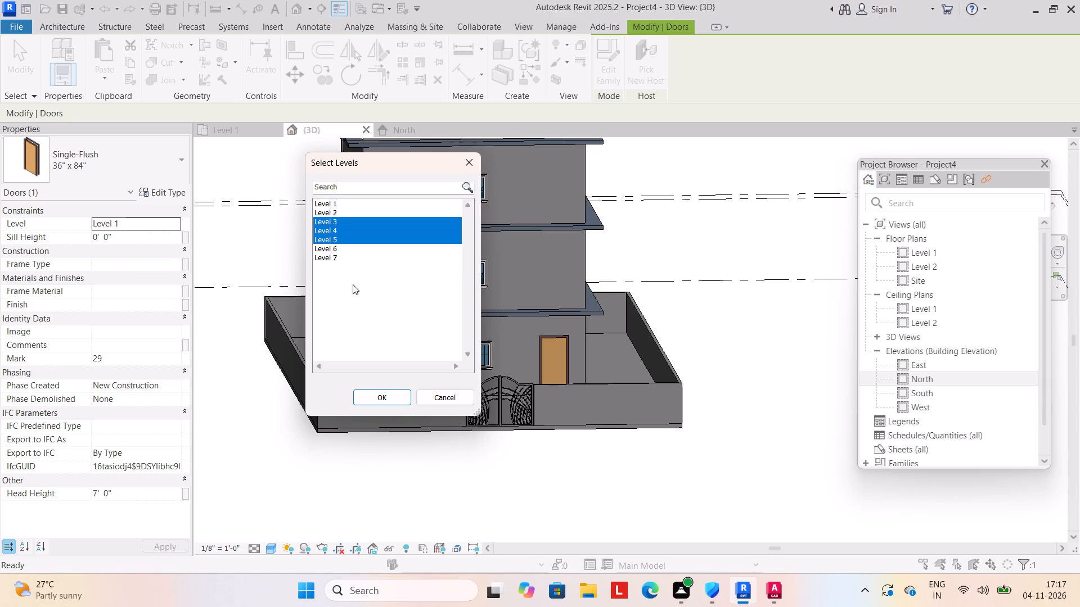
{"action": "left_click", "coordinate": [385, 399]}
{"action": "left_click", "coordinate": [283, 450]}
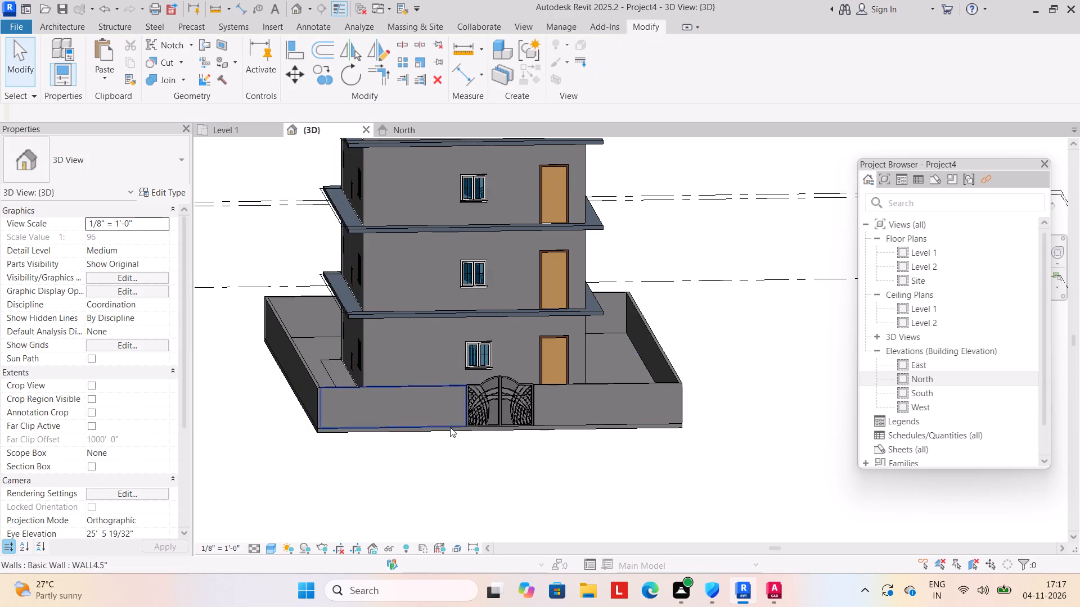
{"action": "scroll", "coordinate": [450, 427], "scroll_direction": "down", "scroll_amount": 4}
{"action": "middle_click_drag", "start_coordinate": [450, 428], "coordinate": [472, 415]}
{"action": "key", "text": "Escape"}
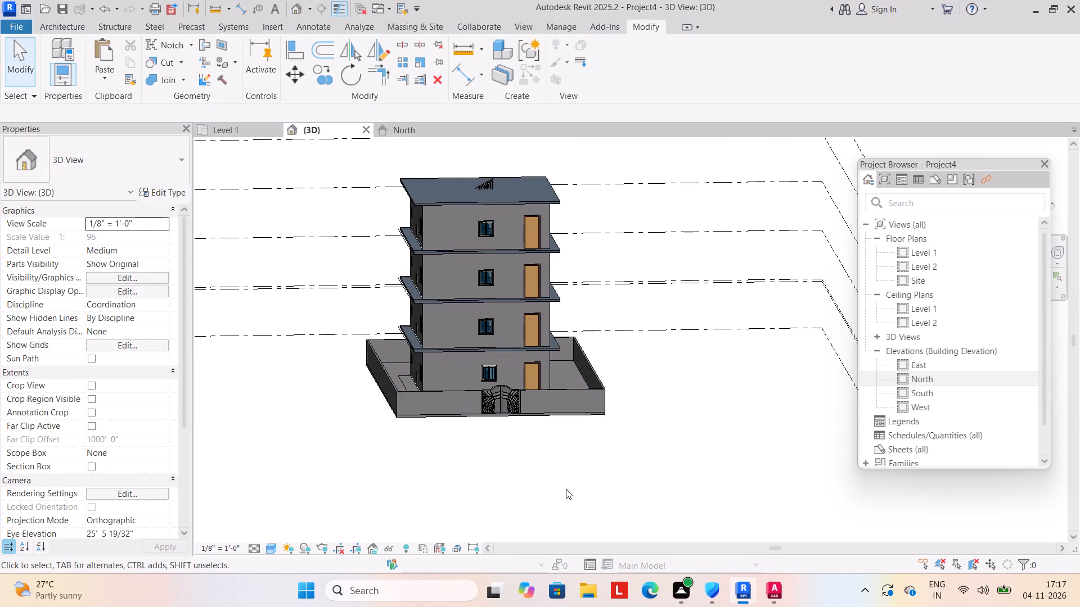
From the Level 1 plan, create a Handrail - Rectangular railing based on Level 2, sketching a rectangular path offset 2' outside the building's outer walls.
{"action": "left_click", "coordinate": [223, 131]}
{"action": "scroll", "coordinate": [367, 259], "scroll_direction": "down", "scroll_amount": 5}
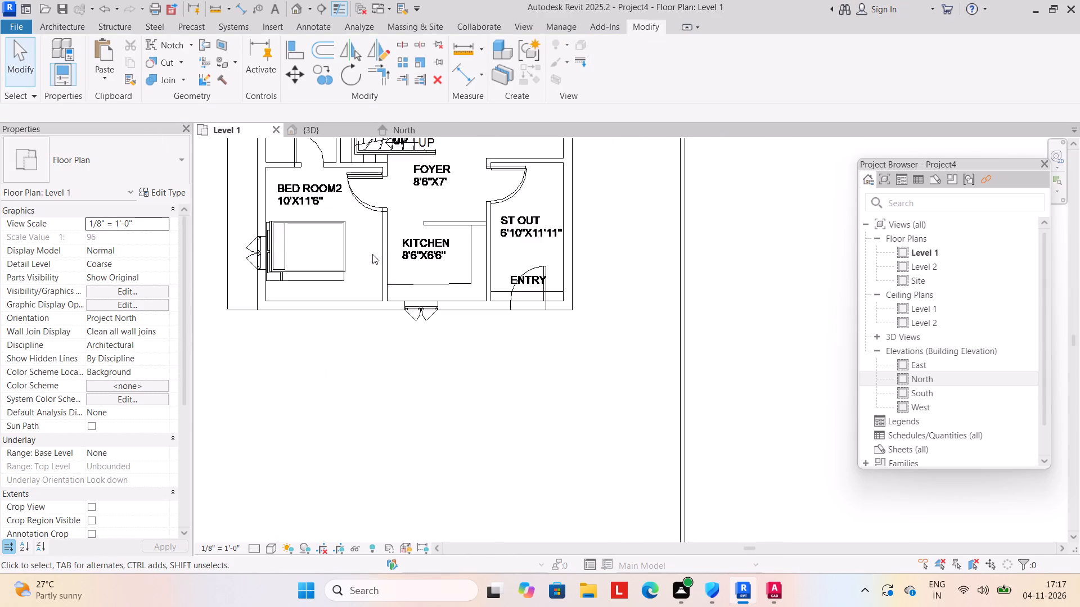
{"action": "scroll", "coordinate": [372, 257], "scroll_direction": "down", "scroll_amount": 7}
{"action": "middle_click_drag", "start_coordinate": [377, 273], "coordinate": [418, 319]}
{"action": "scroll", "coordinate": [420, 312], "scroll_direction": "down", "scroll_amount": 2}
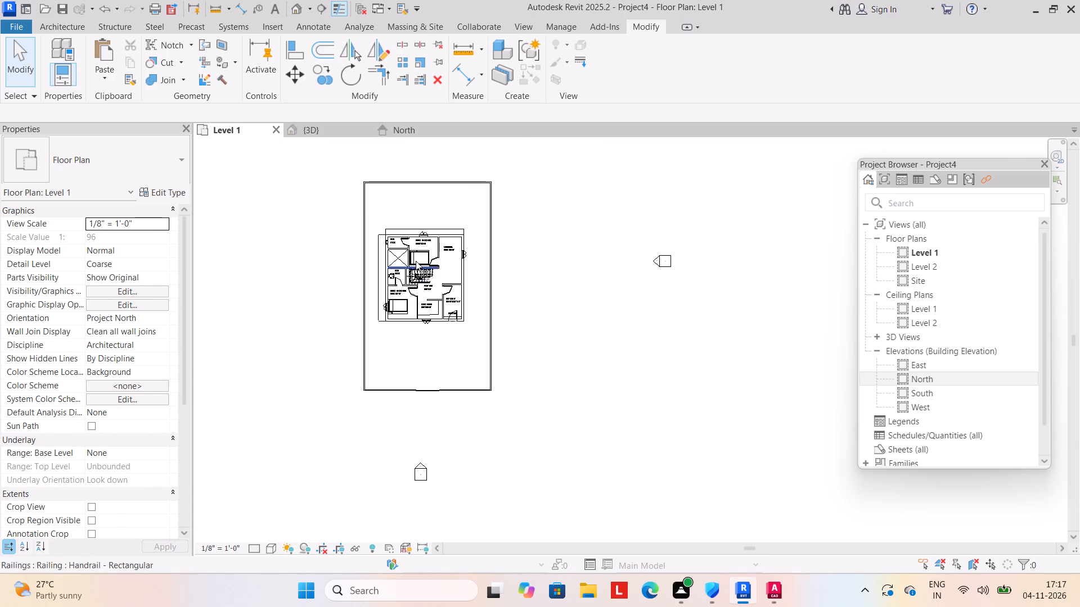
{"action": "scroll", "coordinate": [416, 261], "scroll_direction": "up", "scroll_amount": 2}
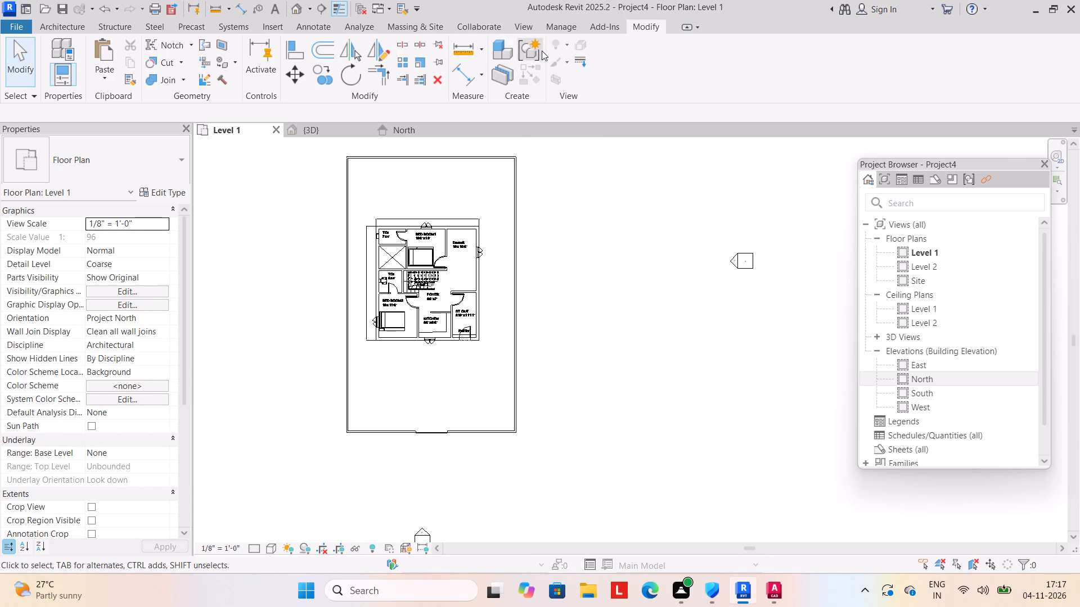
{"action": "left_click", "coordinate": [611, 28]}
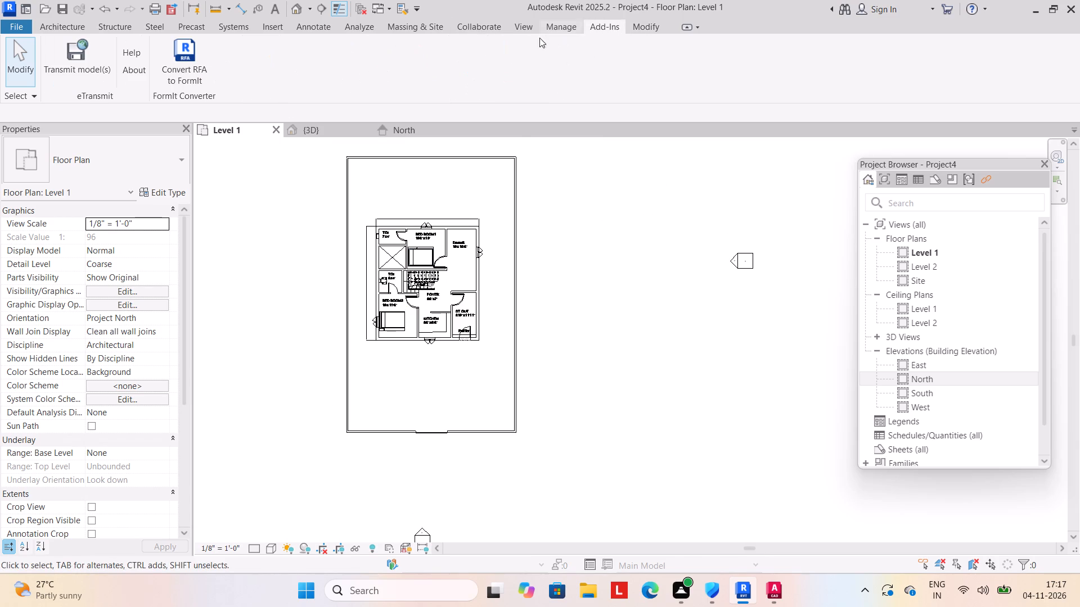
{"action": "left_click", "coordinate": [75, 25]}
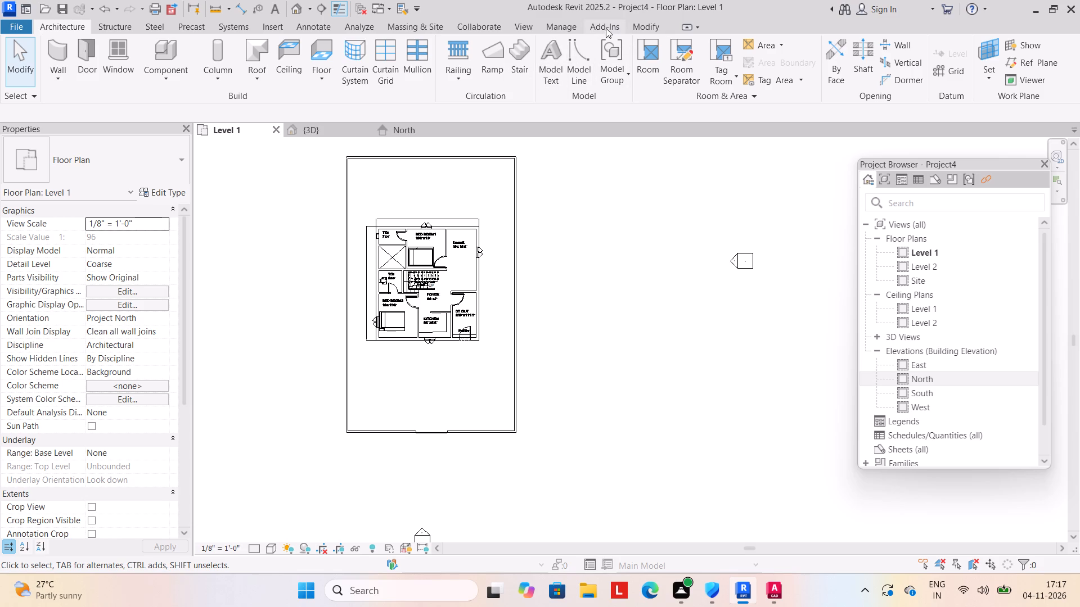
{"action": "left_click", "coordinate": [460, 80]}
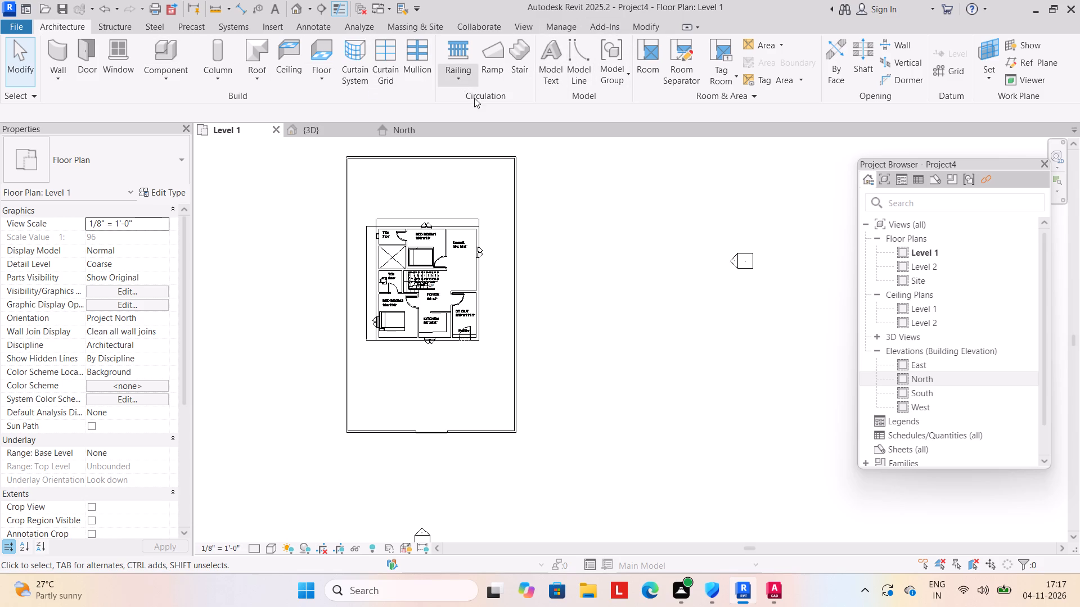
{"action": "left_click", "coordinate": [476, 101]}
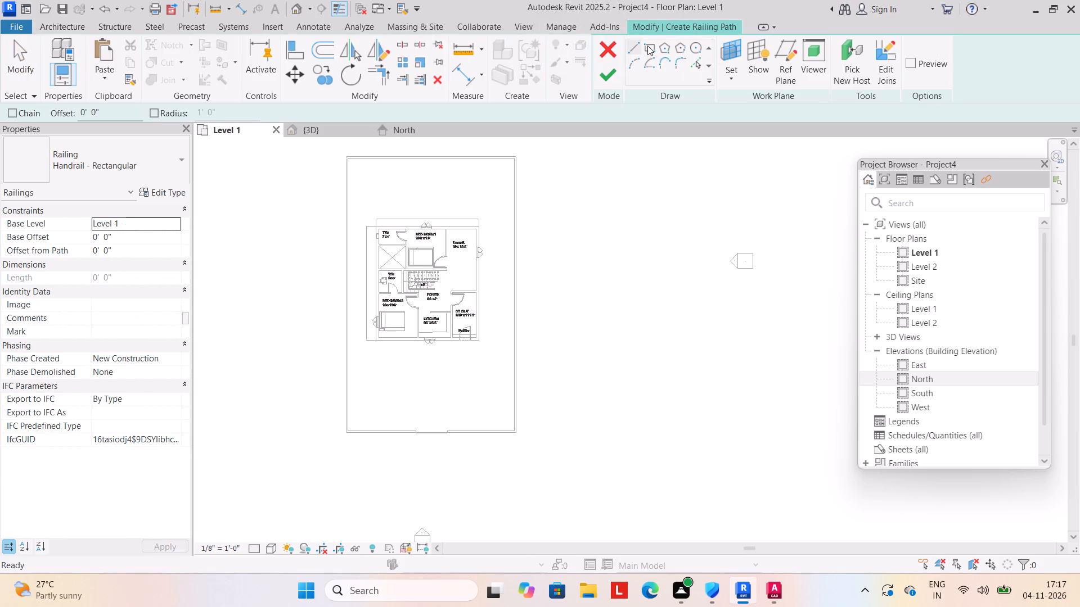
{"action": "left_click", "coordinate": [647, 46]}
{"action": "left_click", "coordinate": [123, 116]}
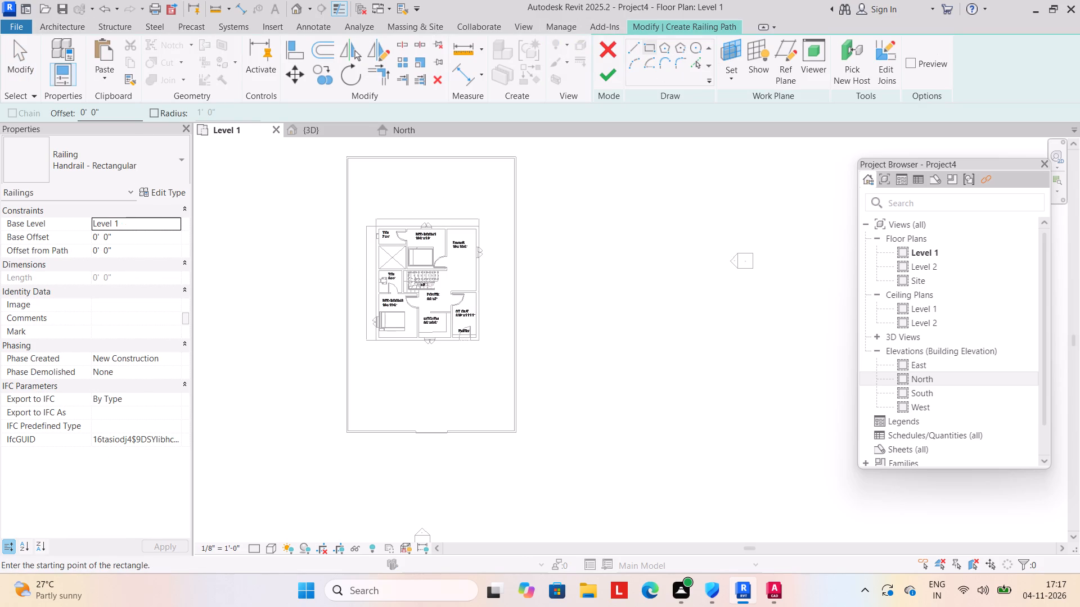
{"action": "key", "text": "BackSpace"}
{"action": "key", "text": "BackSpace"}
{"action": "key", "text": "BackSpace"}
{"action": "key", "text": "BackSpace"}
{"action": "key", "text": "BackSpace"}
{"action": "key", "text": "BackSpace"}
{"action": "key", "text": "BackSpace"}
{"action": "key", "text": "BackSpace"}
{"action": "key", "text": "BackSpace"}
{"action": "type", "text": "2'"}
{"action": "key", "text": "Return"}
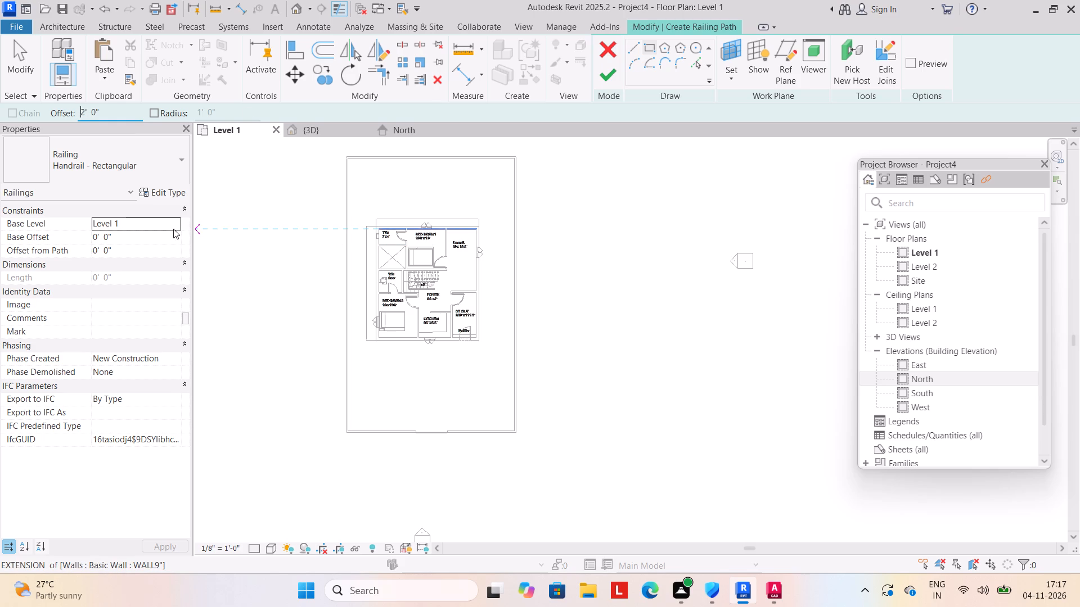
{"action": "left_click", "coordinate": [174, 222]}
{"action": "left_click", "coordinate": [148, 259]}
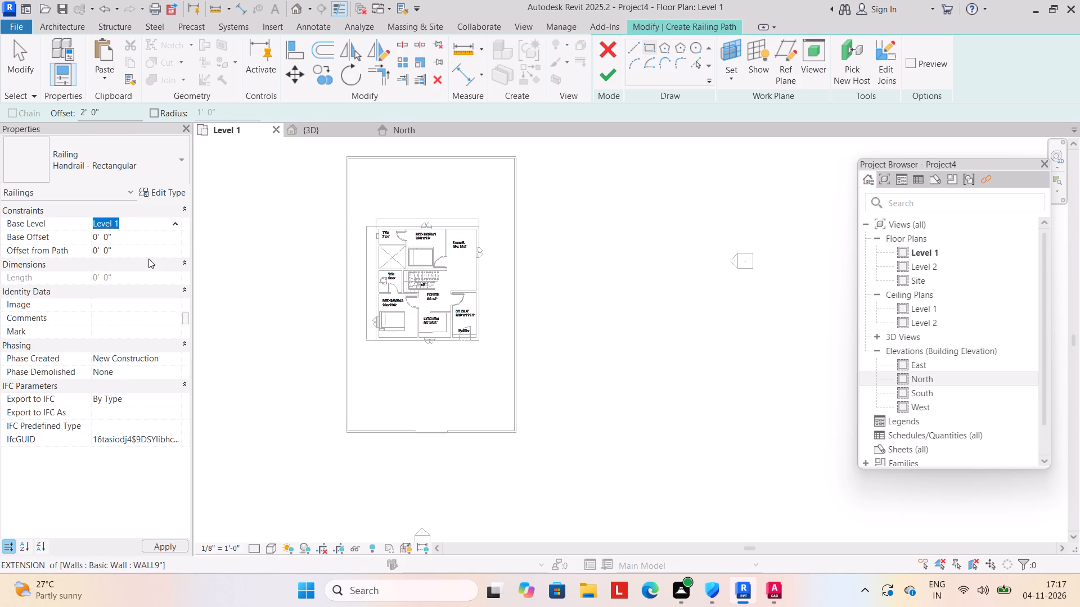
{"action": "scroll", "coordinate": [436, 300], "scroll_direction": "up", "scroll_amount": 4}
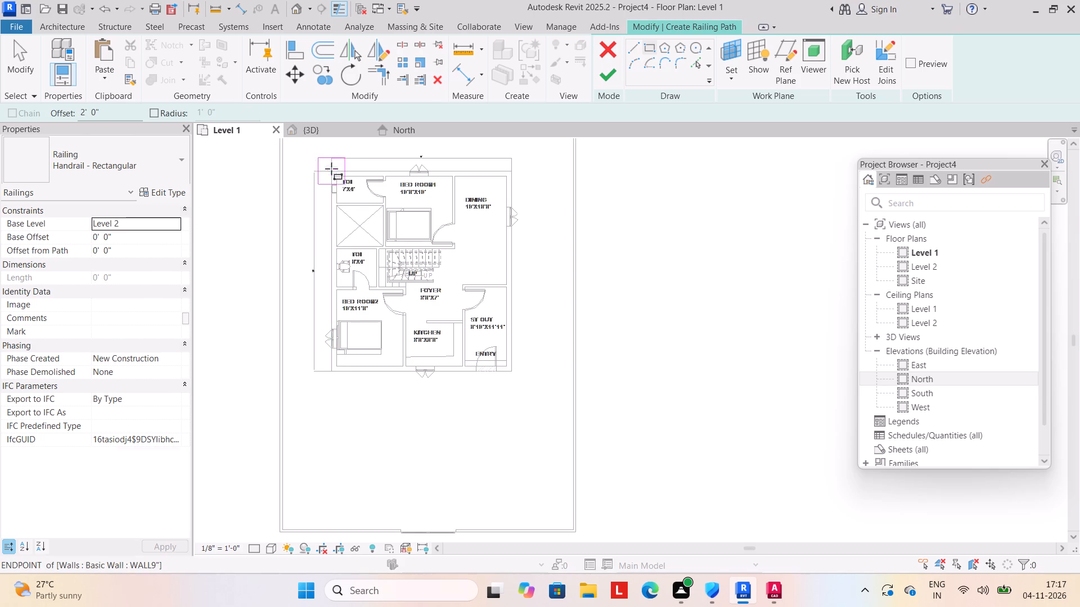
{"action": "left_click", "coordinate": [331, 169]}
{"action": "left_click", "coordinate": [515, 372]}
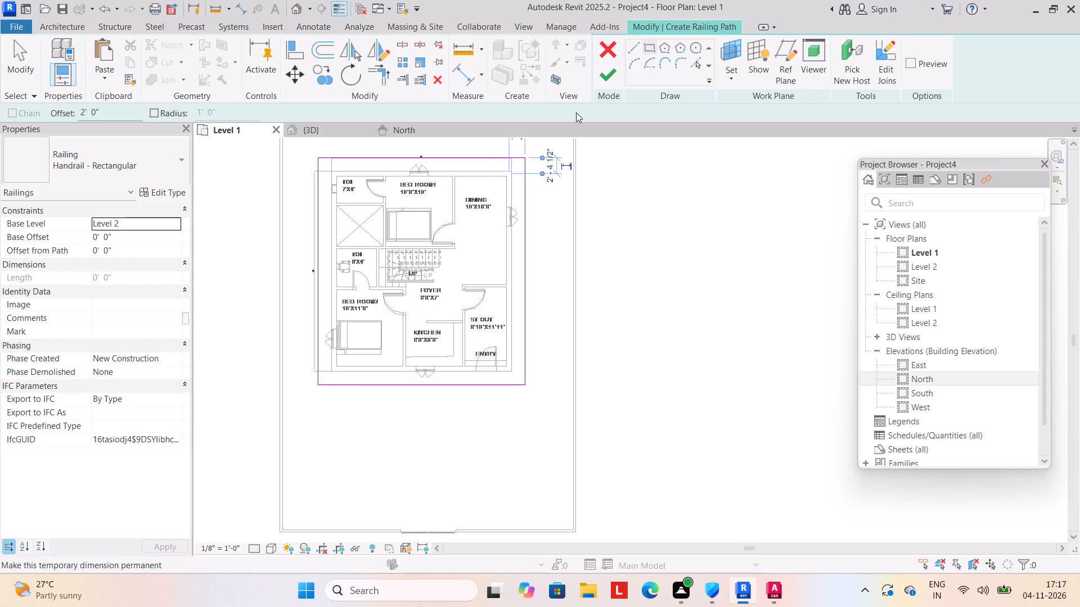
{"action": "left_click", "coordinate": [604, 76]}
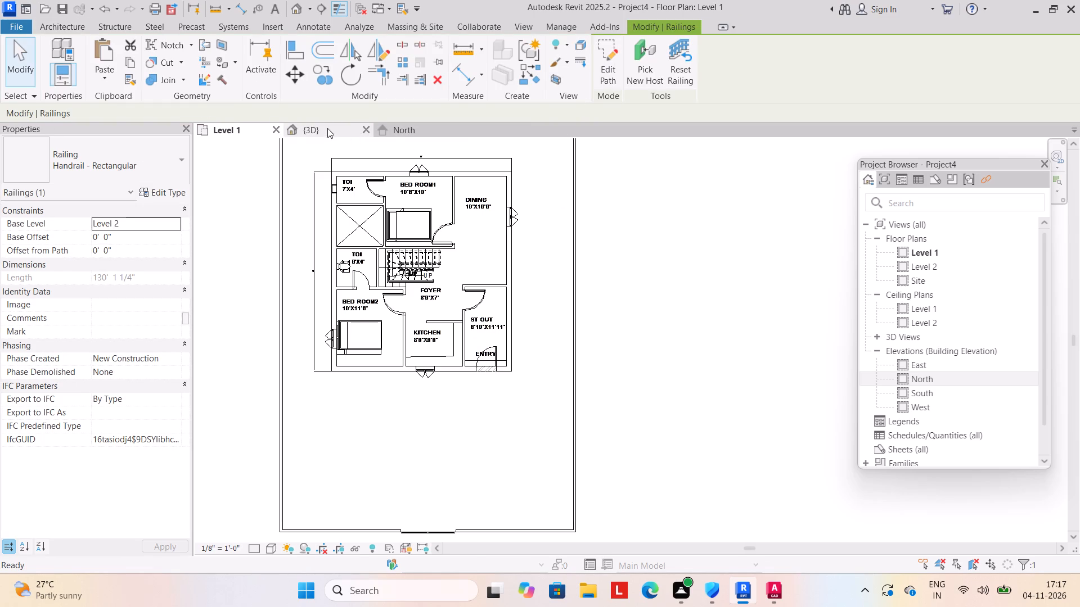
Copy the Level 2 perimeter railing and paste it aligned to Level 4, Level 5 and Level 6.
{"action": "left_click", "coordinate": [327, 128]}
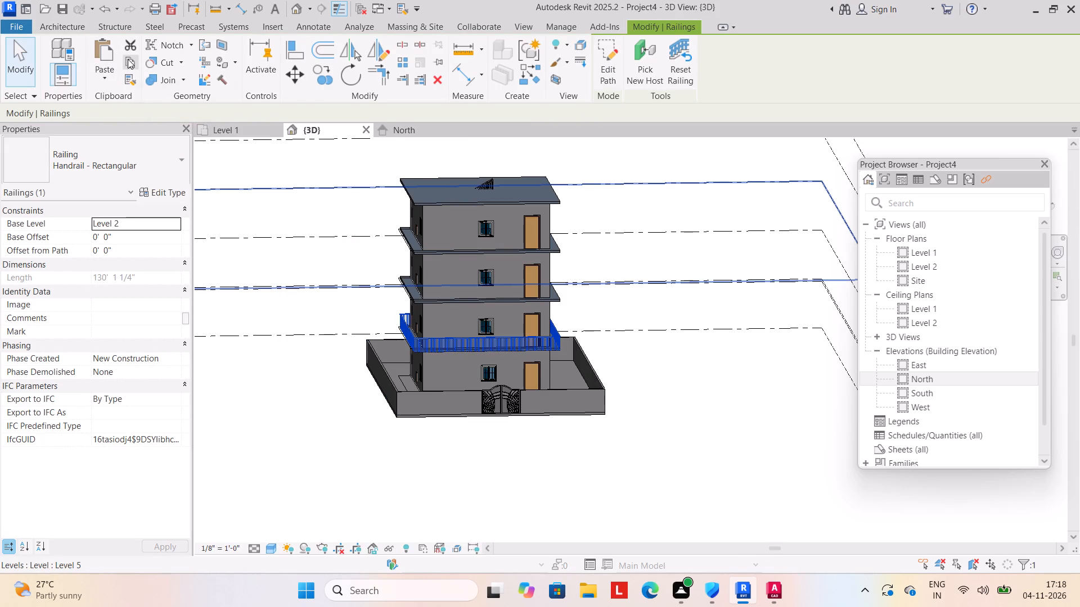
{"action": "left_click", "coordinate": [128, 59]}
{"action": "left_click", "coordinate": [109, 79]}
{"action": "left_click", "coordinate": [127, 130]}
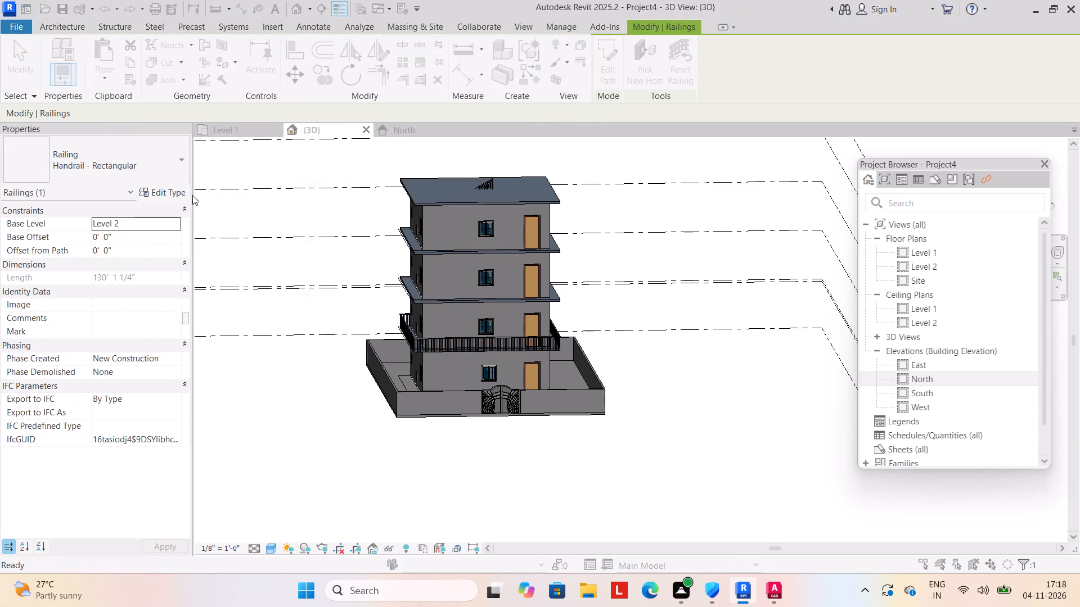
{"action": "left_click_drag", "start_coordinate": [334, 226], "coordinate": [334, 246]}
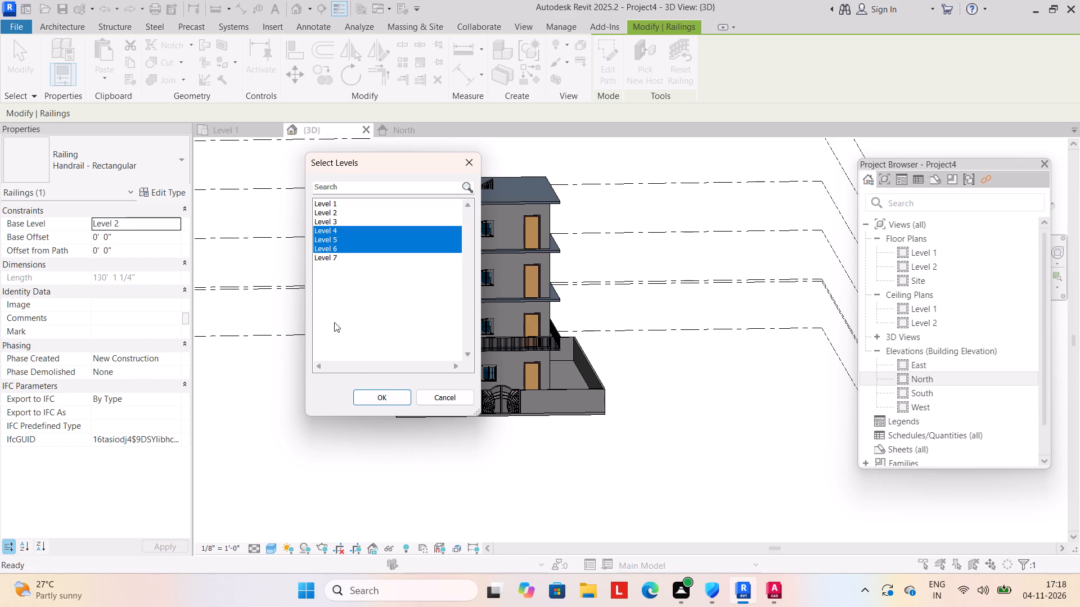
{"action": "left_click", "coordinate": [371, 392]}
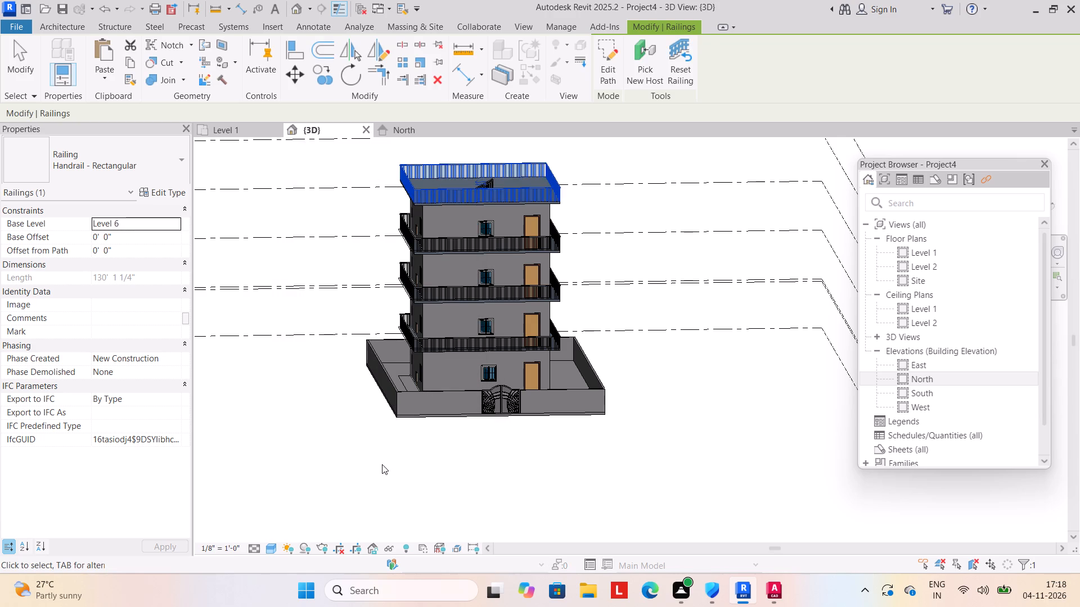
Paint the gate-facing front wall faces on all four storeys with the Wood - Stained material.
{"action": "left_click", "coordinate": [381, 465]}
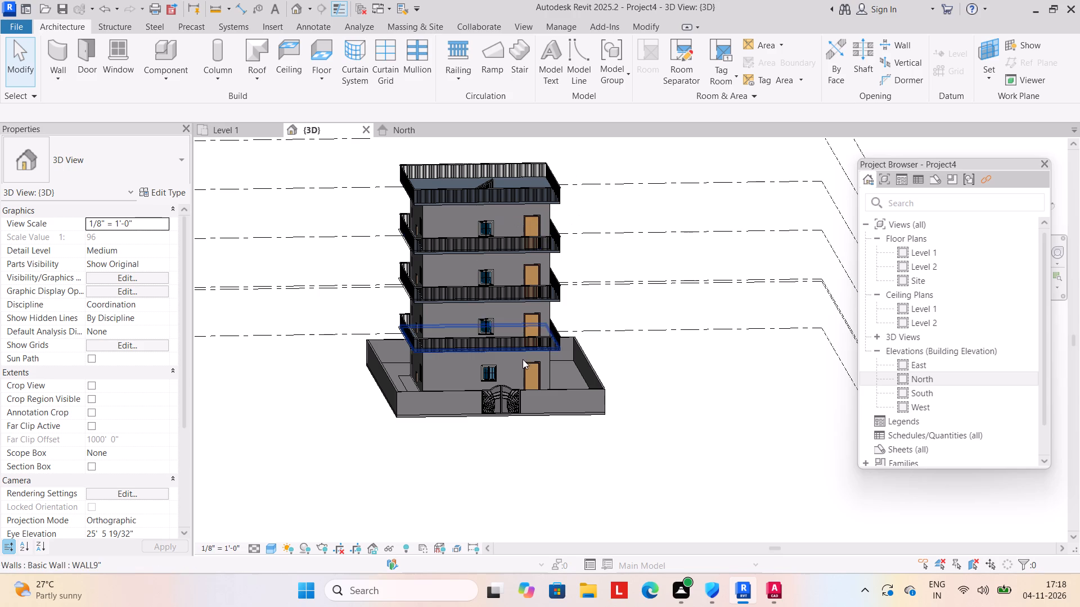
{"action": "scroll", "coordinate": [520, 375], "scroll_direction": "up", "scroll_amount": 3}
{"action": "middle_click", "coordinate": [513, 385]}
{"action": "scroll", "coordinate": [510, 390], "scroll_direction": "down", "scroll_amount": 2}
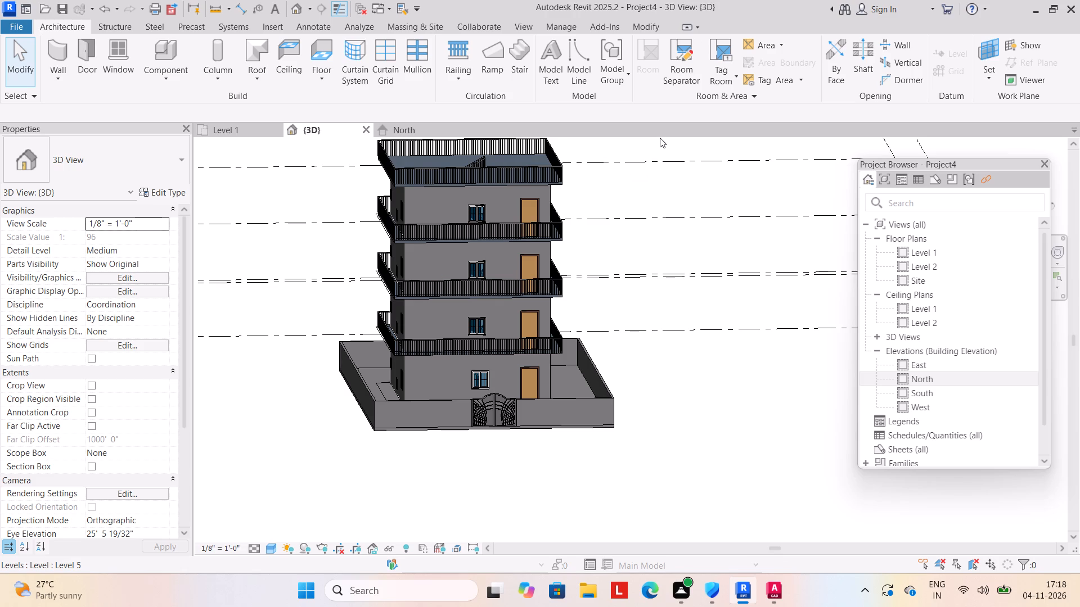
{"action": "left_click", "coordinate": [649, 25]}
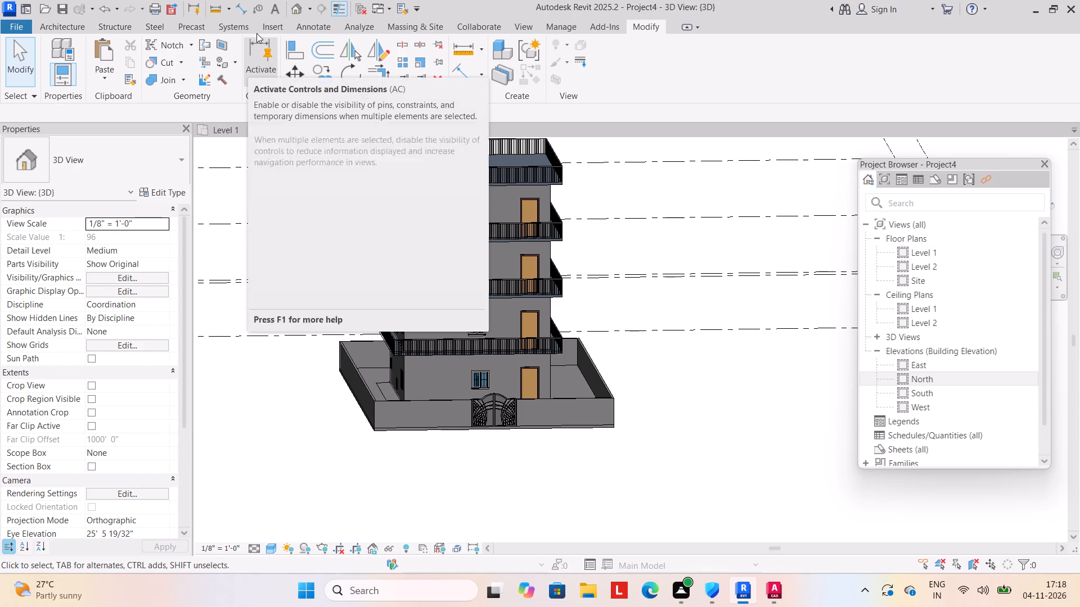
{"action": "left_click", "coordinate": [231, 63]}
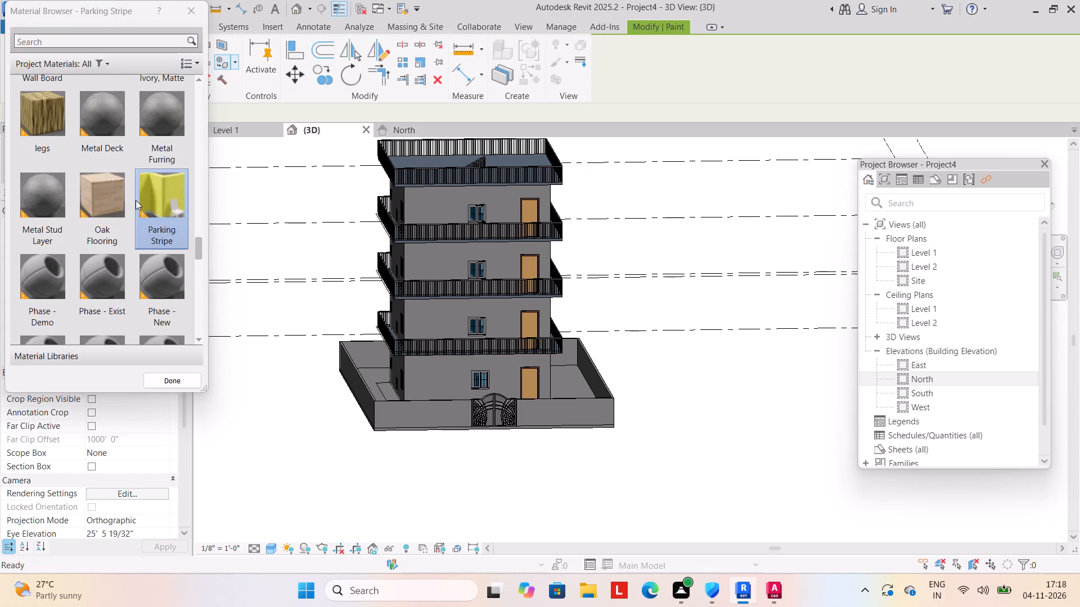
{"action": "scroll", "coordinate": [134, 207], "scroll_direction": "down", "scroll_amount": 4}
{"action": "left_click", "coordinate": [162, 203]}
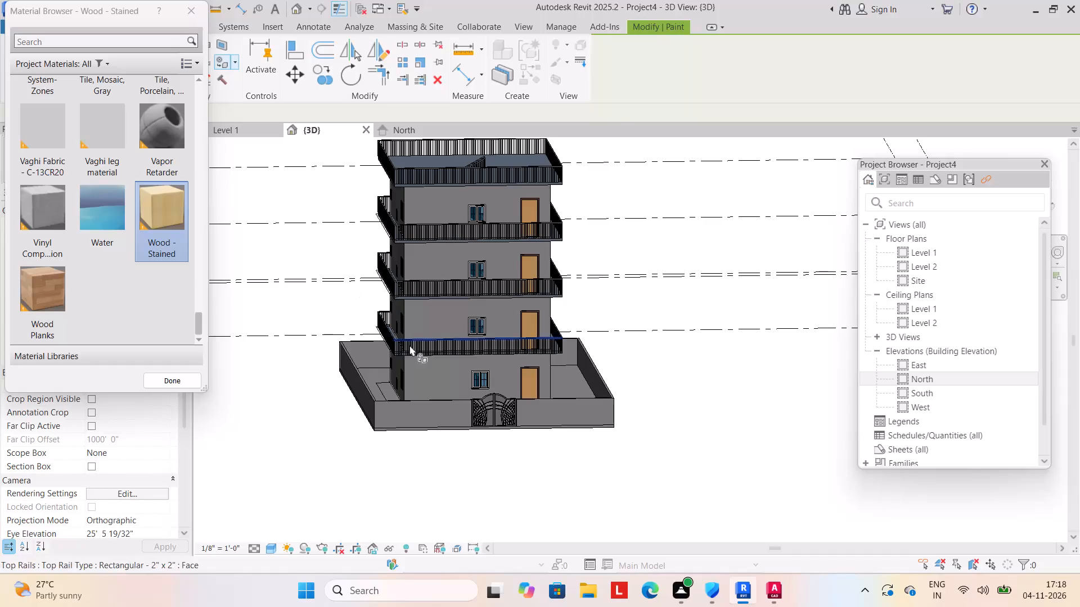
{"action": "left_click", "coordinate": [438, 368]}
{"action": "left_click", "coordinate": [448, 319]}
{"action": "left_click", "coordinate": [452, 257]}
{"action": "left_click", "coordinate": [452, 204]}
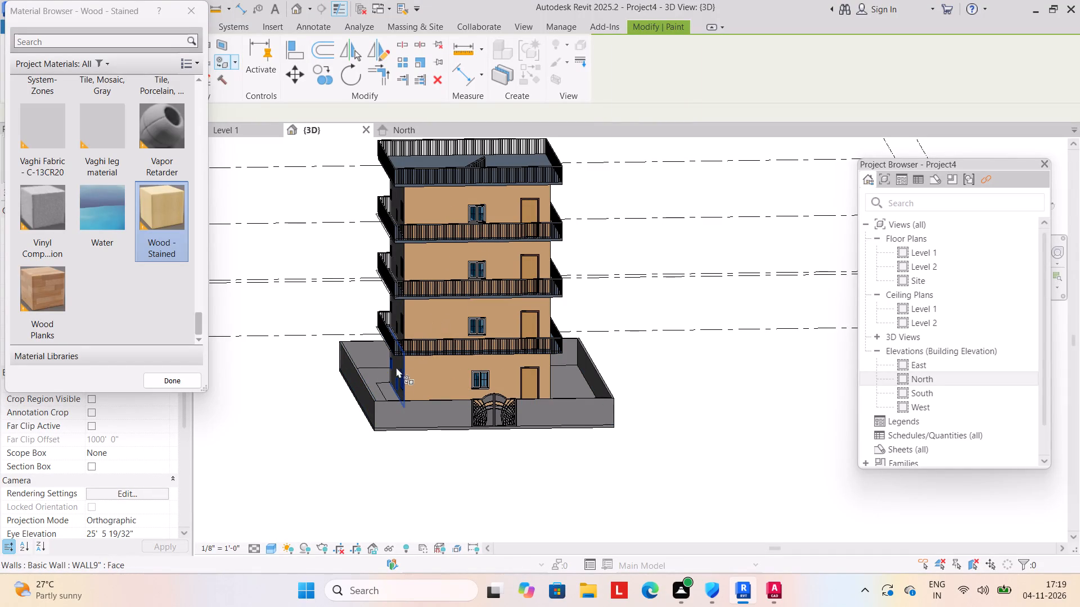
Paint the building's outer faces on the side next to the entry doors and at the rear with Wood - Stained, on all four storeys.
{"action": "middle_click_drag", "start_coordinate": [549, 440], "coordinate": [428, 450], "text": "shift"}
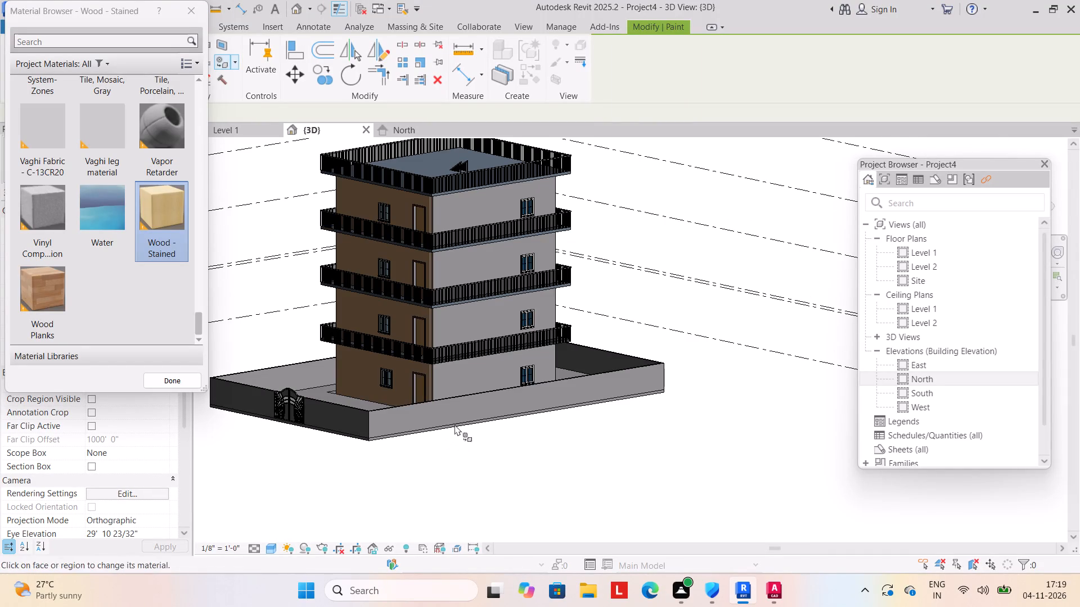
{"action": "left_click", "coordinate": [462, 383]}
{"action": "left_click", "coordinate": [467, 306]}
{"action": "left_click", "coordinate": [471, 270]}
{"action": "left_click_drag", "start_coordinate": [461, 324], "coordinate": [467, 311]}
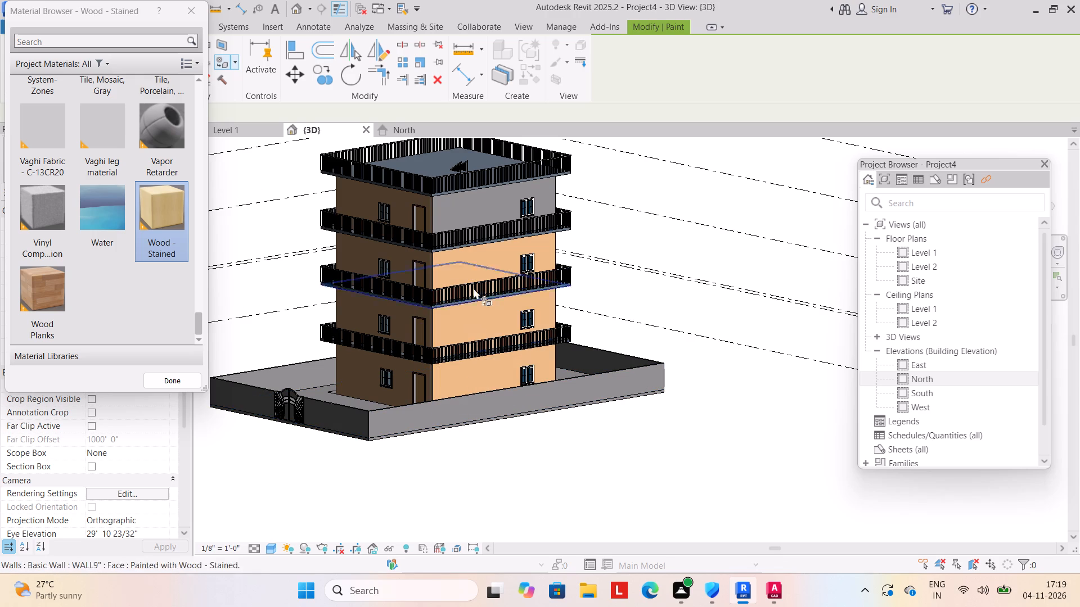
{"action": "left_click", "coordinate": [476, 200]}
{"action": "middle_click_drag", "start_coordinate": [624, 387], "coordinate": [425, 405], "text": "shift"}
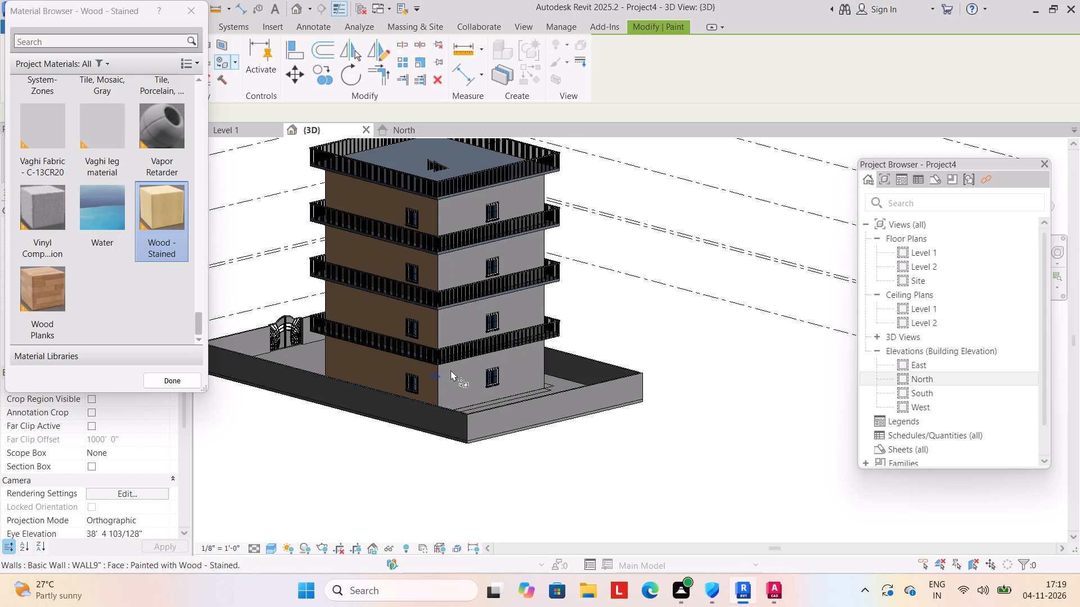
{"action": "left_click", "coordinate": [451, 370]}
{"action": "left_click", "coordinate": [458, 327]}
{"action": "left_click", "coordinate": [456, 271]}
{"action": "left_click", "coordinate": [465, 208]}
Paint the remaining side's exterior wall faces, the ones with the small fixed windows, with Wood - Stained on all four storeys.
{"action": "middle_click_drag", "start_coordinate": [654, 412], "coordinate": [451, 422], "text": "shift"}
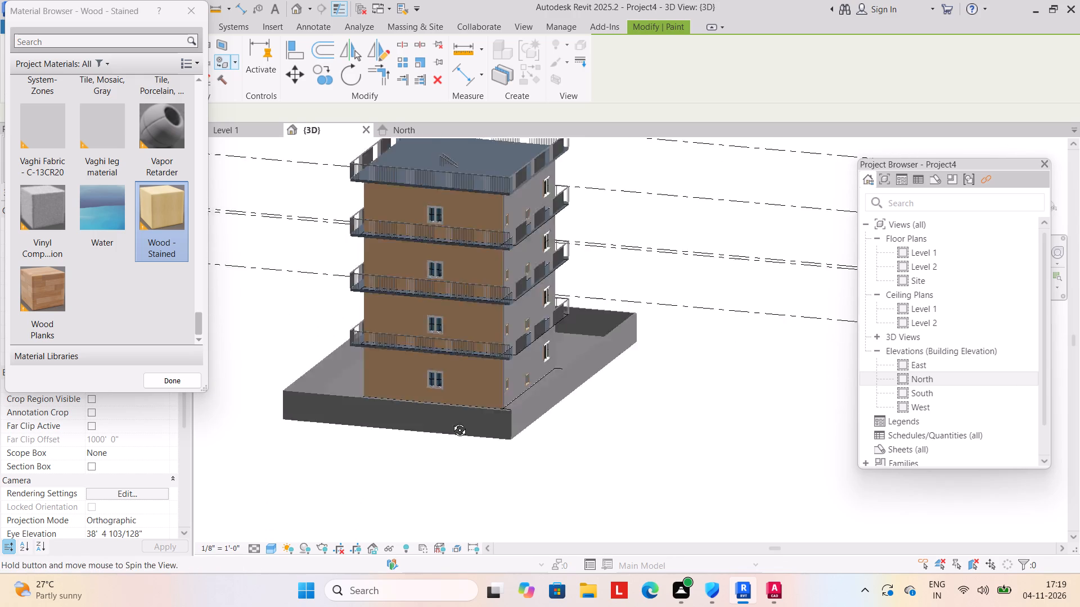
{"action": "middle_click_drag", "start_coordinate": [451, 422], "coordinate": [426, 422], "text": "shift"}
{"action": "left_click", "coordinate": [463, 386]}
{"action": "left_click", "coordinate": [471, 316]}
{"action": "left_click", "coordinate": [471, 277]}
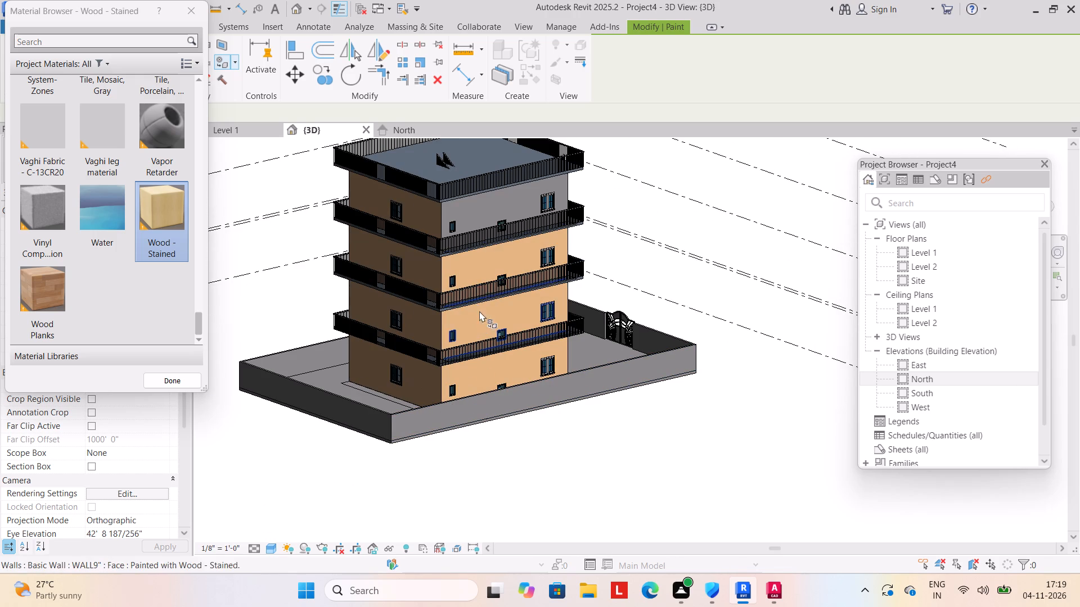
{"action": "left_click", "coordinate": [472, 211]}
{"action": "middle_click", "coordinate": [637, 427], "text": "shift"}
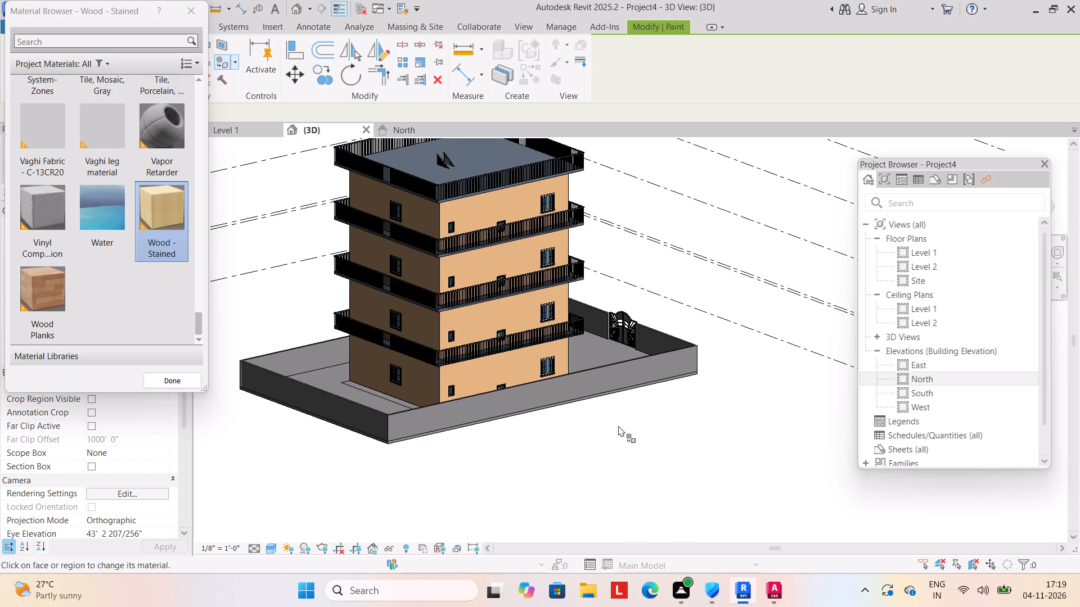
{"action": "key", "text": "Escape"}
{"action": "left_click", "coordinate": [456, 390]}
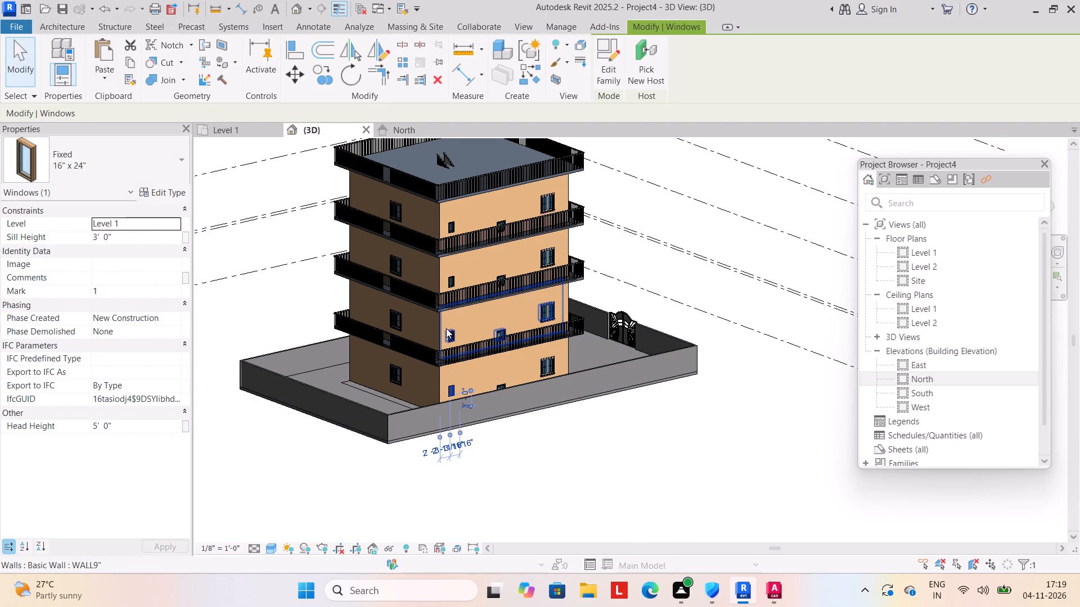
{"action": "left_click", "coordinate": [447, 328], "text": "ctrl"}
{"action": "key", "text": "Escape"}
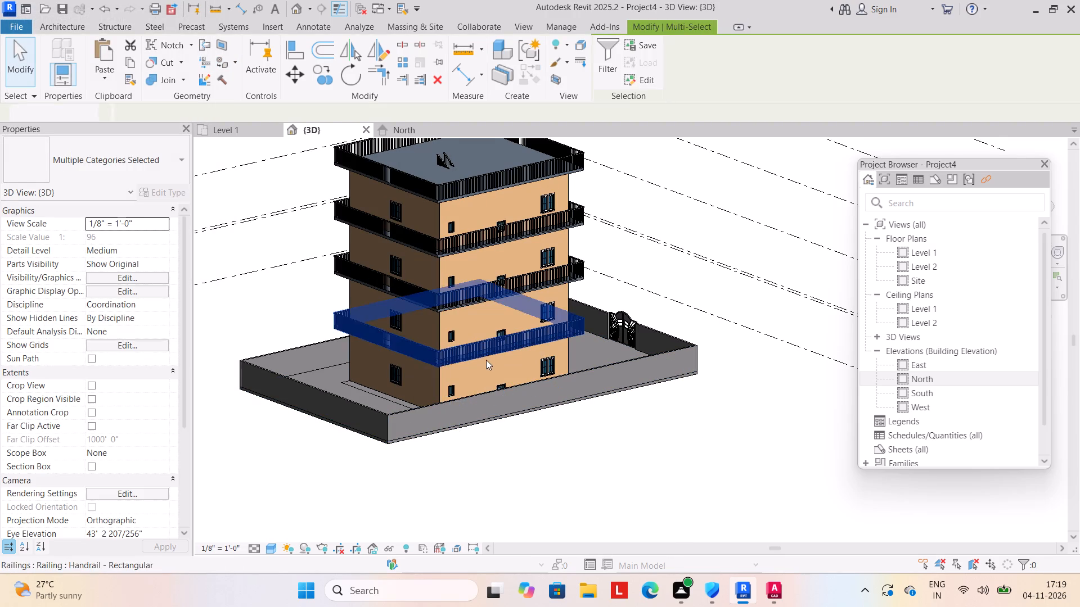
Set the sill height of the four stacked 16" x 24" fixed windows on the side wall to 7'.
{"action": "scroll", "coordinate": [471, 353], "scroll_direction": "up", "scroll_amount": 5}
{"action": "left_click", "coordinate": [430, 430], "text": "ctrl"}
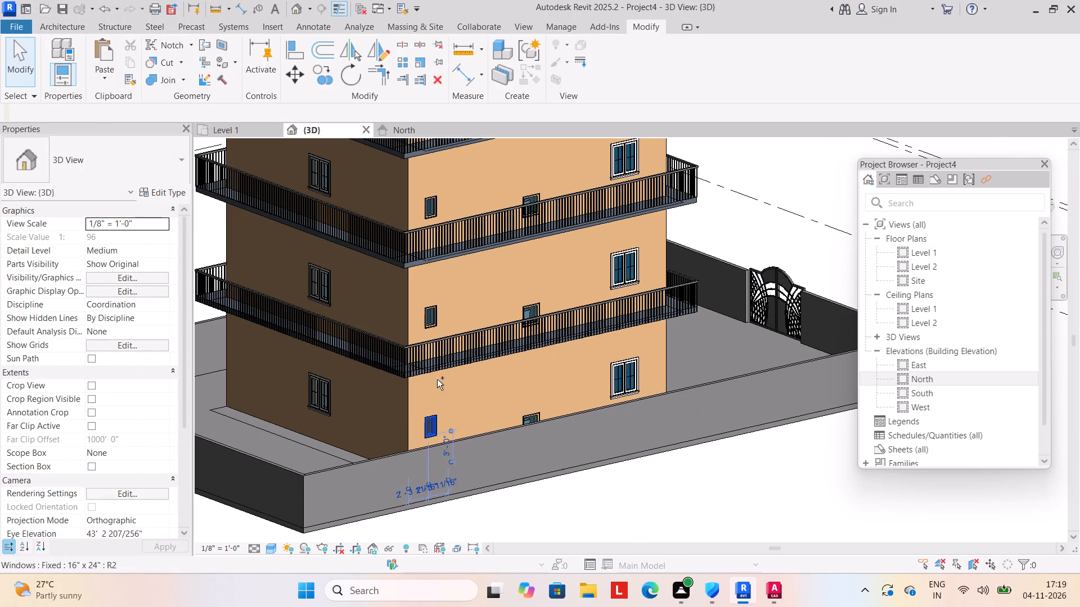
{"action": "left_click", "coordinate": [434, 314], "text": "ctrl"}
{"action": "scroll", "coordinate": [440, 321], "scroll_direction": "down", "scroll_amount": 5}
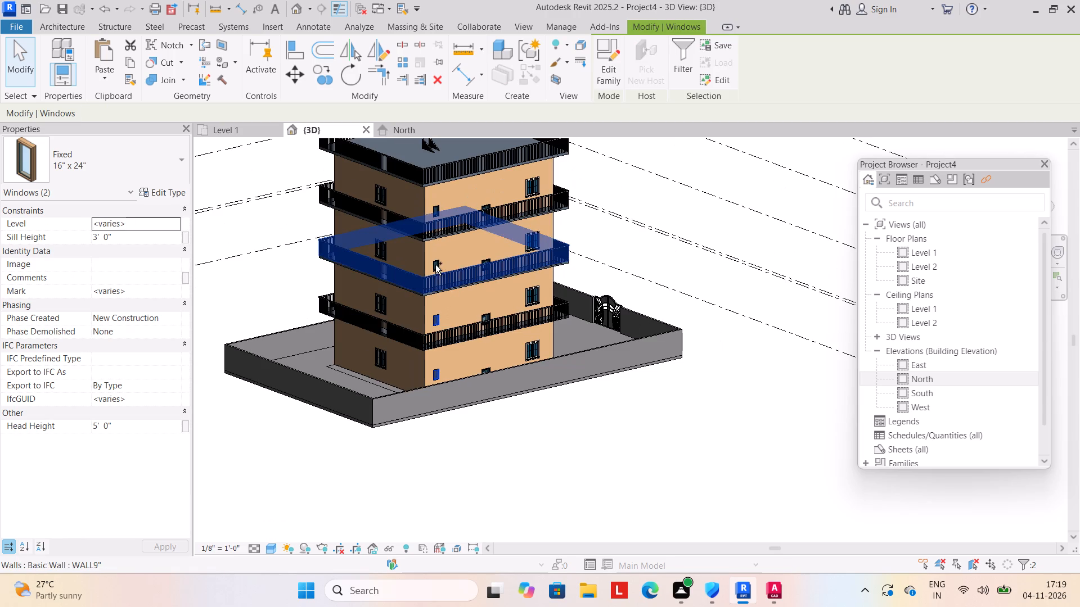
{"action": "left_click", "coordinate": [435, 265], "text": "ctrl"}
{"action": "left_click", "coordinate": [435, 209], "text": "ctrl"}
{"action": "left_click", "coordinate": [142, 233]}
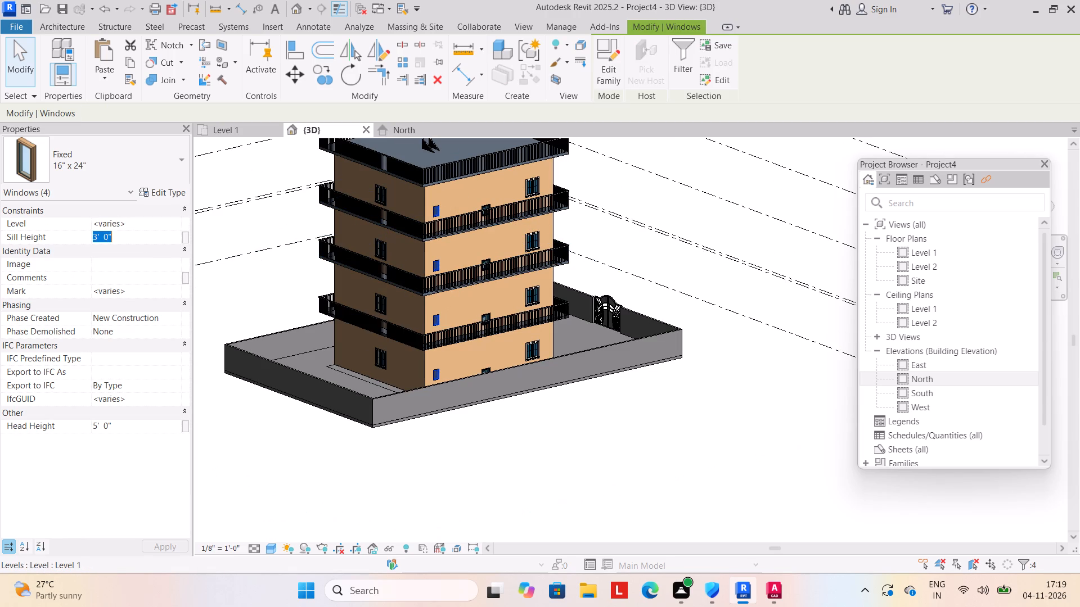
{"action": "type", "text": "7'"}
{"action": "key", "text": "Return"}
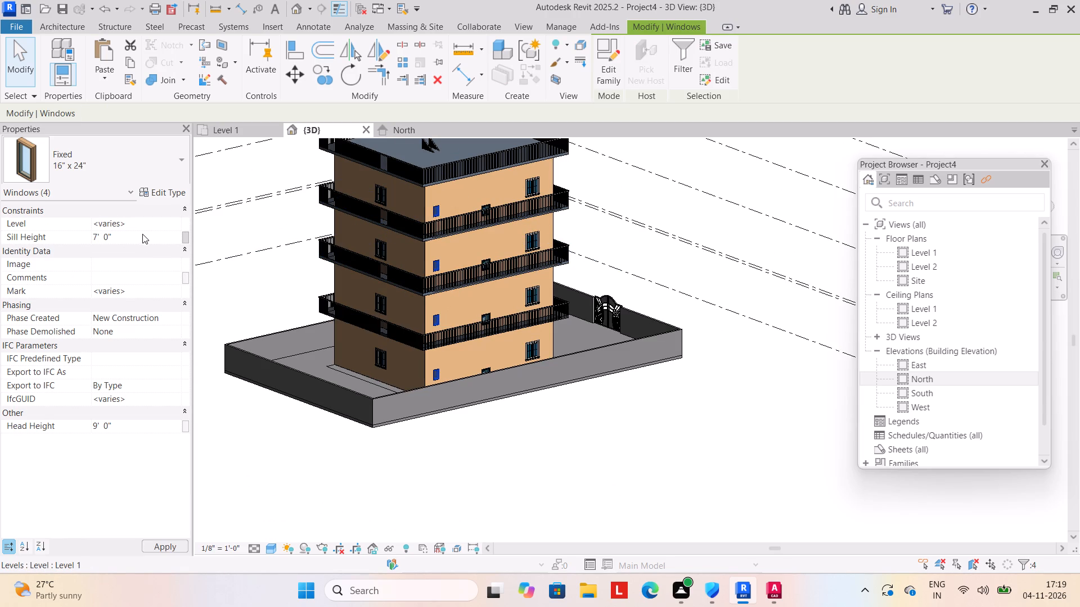
{"action": "left_click", "coordinate": [476, 467]}
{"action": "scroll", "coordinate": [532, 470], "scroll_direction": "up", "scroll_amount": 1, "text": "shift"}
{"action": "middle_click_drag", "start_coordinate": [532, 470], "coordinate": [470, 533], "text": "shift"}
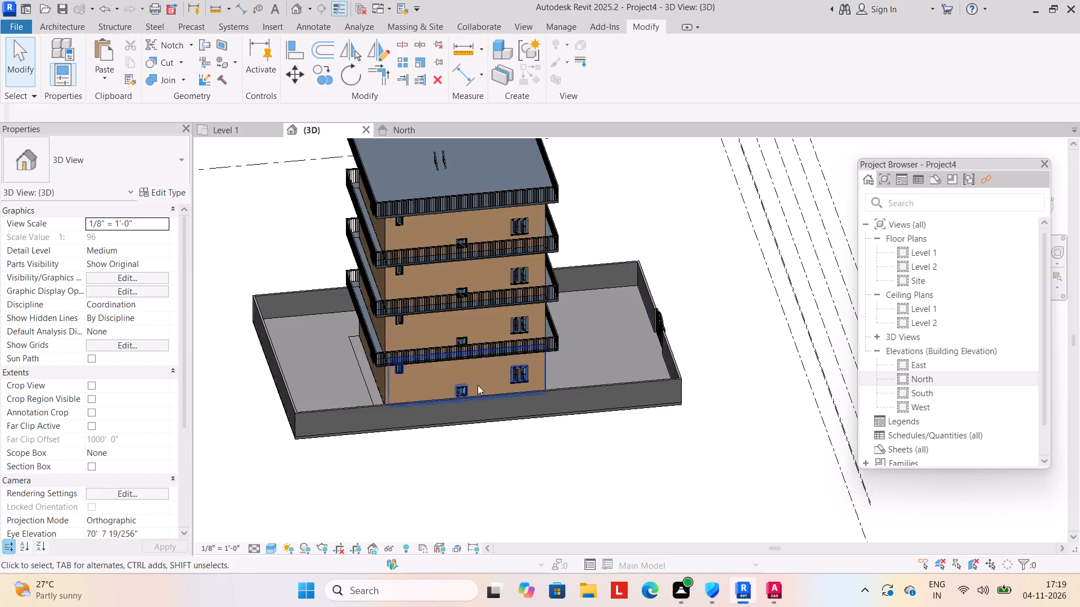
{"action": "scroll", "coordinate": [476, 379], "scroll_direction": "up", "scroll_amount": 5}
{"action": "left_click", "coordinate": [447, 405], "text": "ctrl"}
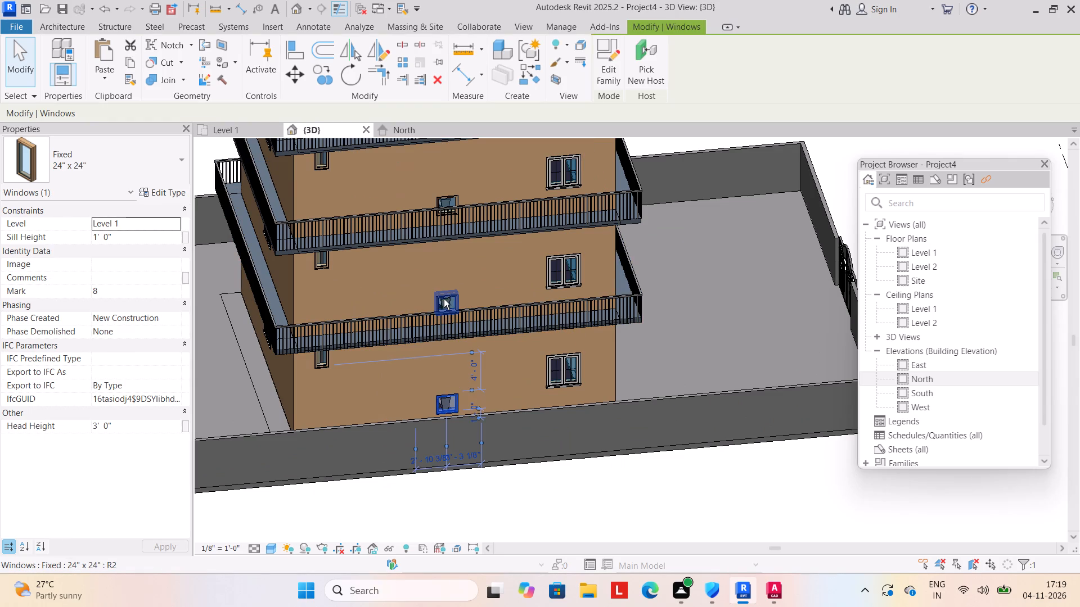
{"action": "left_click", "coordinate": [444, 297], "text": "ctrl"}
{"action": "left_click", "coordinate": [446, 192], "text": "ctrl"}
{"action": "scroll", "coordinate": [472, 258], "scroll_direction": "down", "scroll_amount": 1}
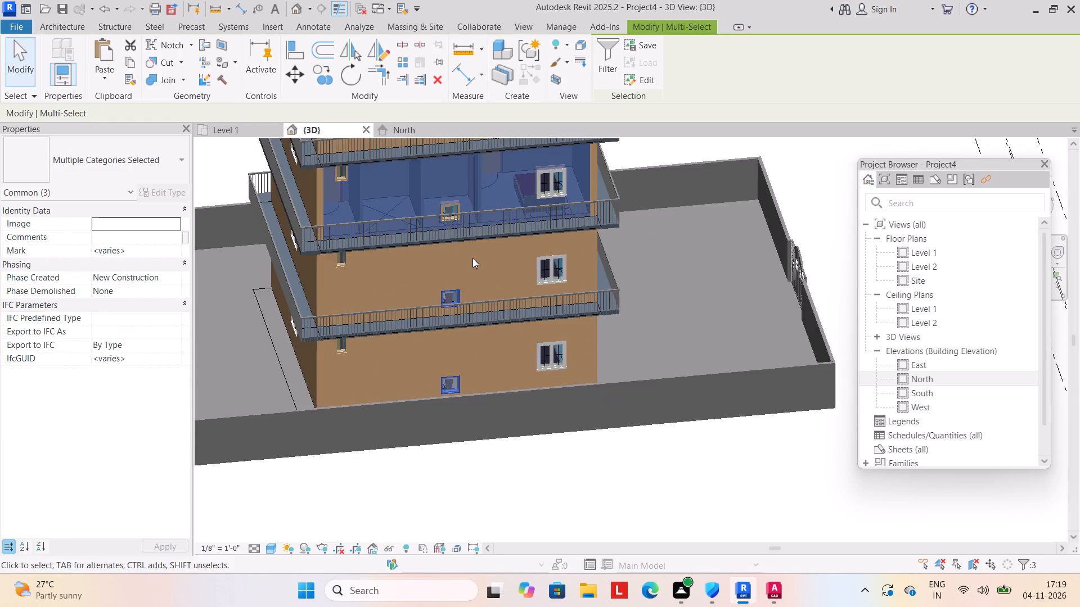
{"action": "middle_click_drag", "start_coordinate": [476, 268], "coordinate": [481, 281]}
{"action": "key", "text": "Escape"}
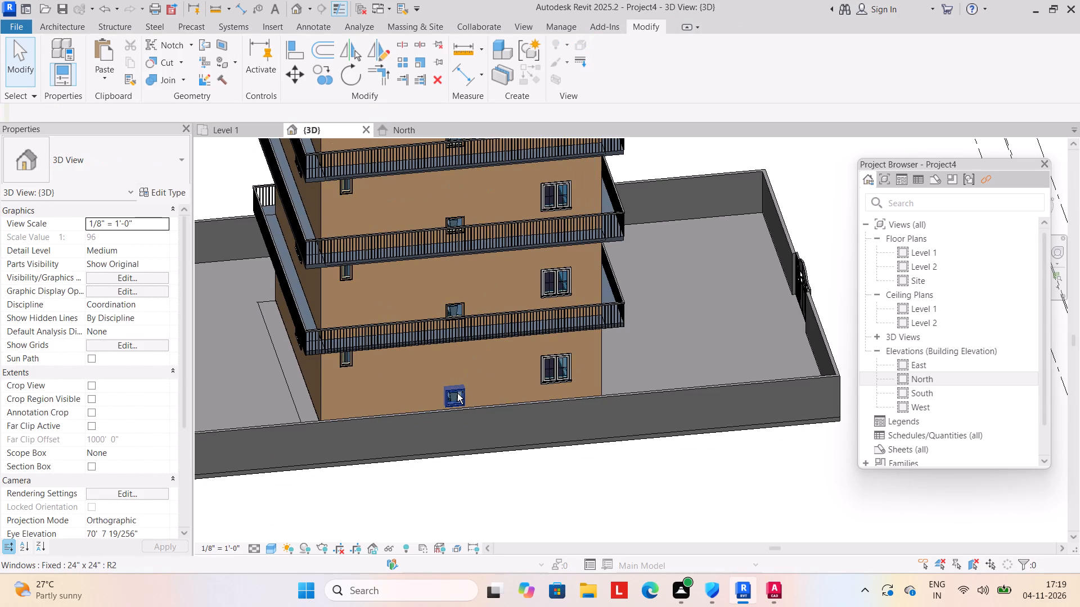
Set the sill height of the stacked 24" x 24" fixed windows in the same side wall to 7' on all storeys.
{"action": "left_click", "coordinate": [457, 393], "text": "ctrl"}
{"action": "left_click", "coordinate": [460, 307], "text": "ctrl"}
{"action": "left_click", "coordinate": [460, 220], "text": "ctrl"}
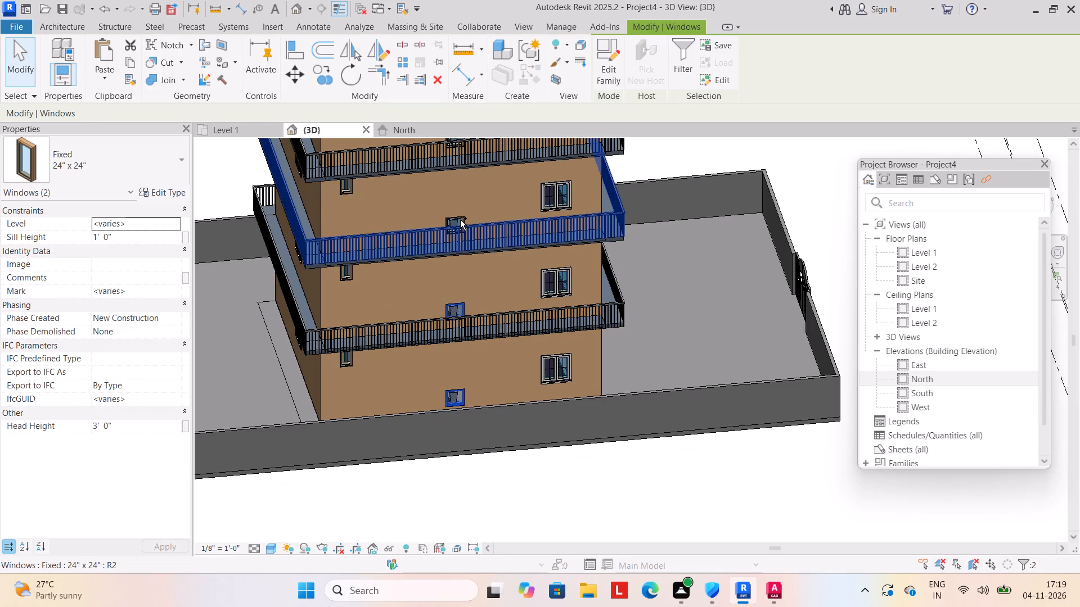
{"action": "scroll", "coordinate": [469, 232], "scroll_direction": "down", "scroll_amount": 3}
{"action": "left_click", "coordinate": [462, 166], "text": "ctrl"}
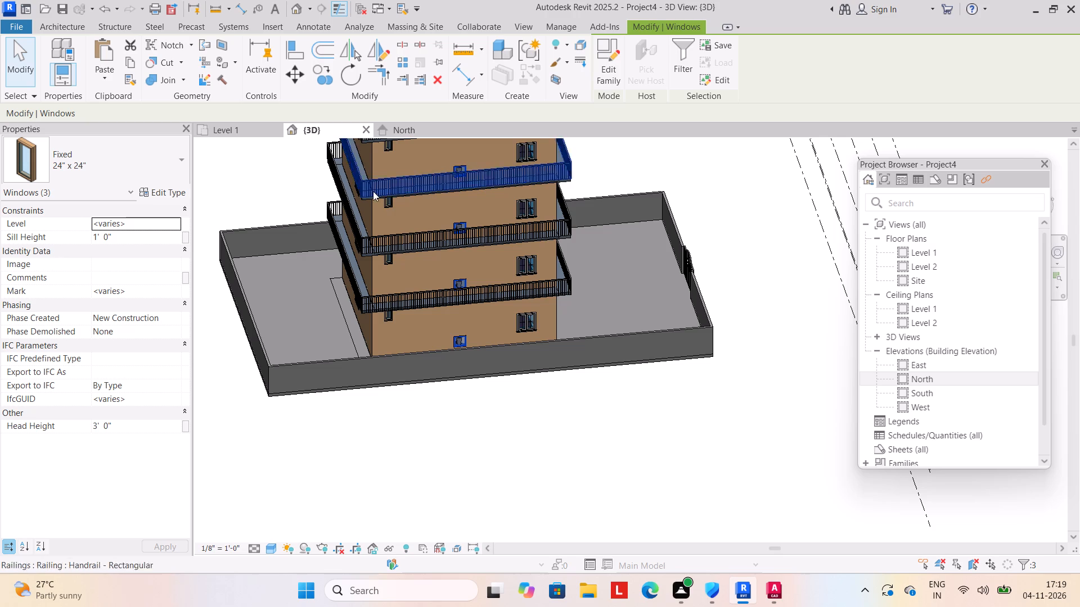
{"action": "left_click", "coordinate": [146, 234]}
{"action": "type", "text": "7'"}
{"action": "key", "text": "Return"}
{"action": "left_click", "coordinate": [411, 454]}
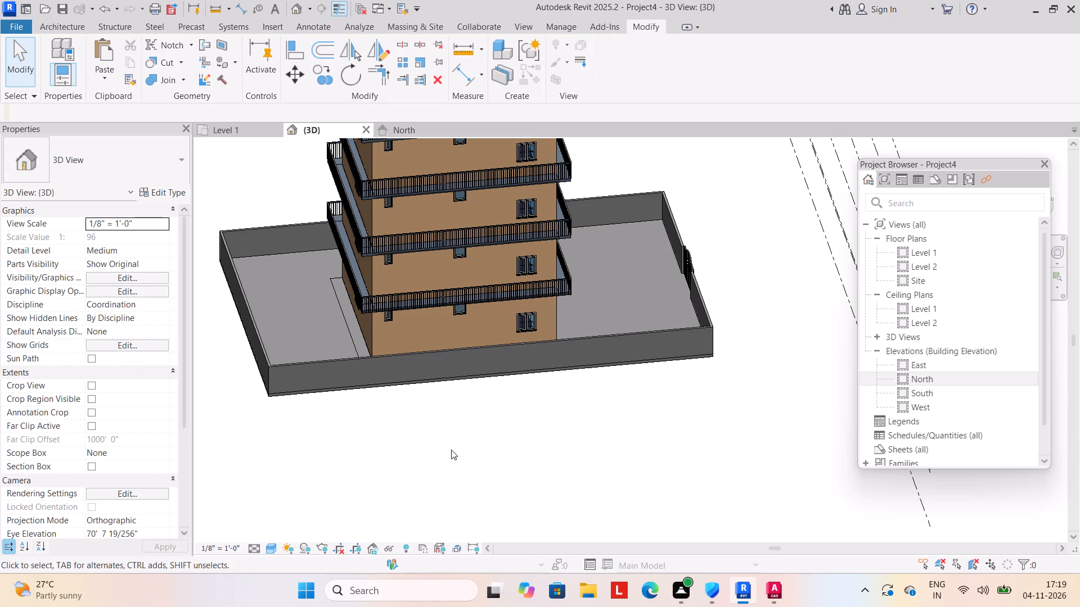
Paint the front boundary wall's outer faces on both sides of the gate with the legs material.
{"action": "middle_click_drag", "start_coordinate": [610, 469], "coordinate": [435, 419], "text": "shift"}
{"action": "middle_click_drag", "start_coordinate": [495, 421], "coordinate": [555, 395]}
{"action": "middle_click_drag", "start_coordinate": [556, 415], "coordinate": [537, 416], "text": "shift"}
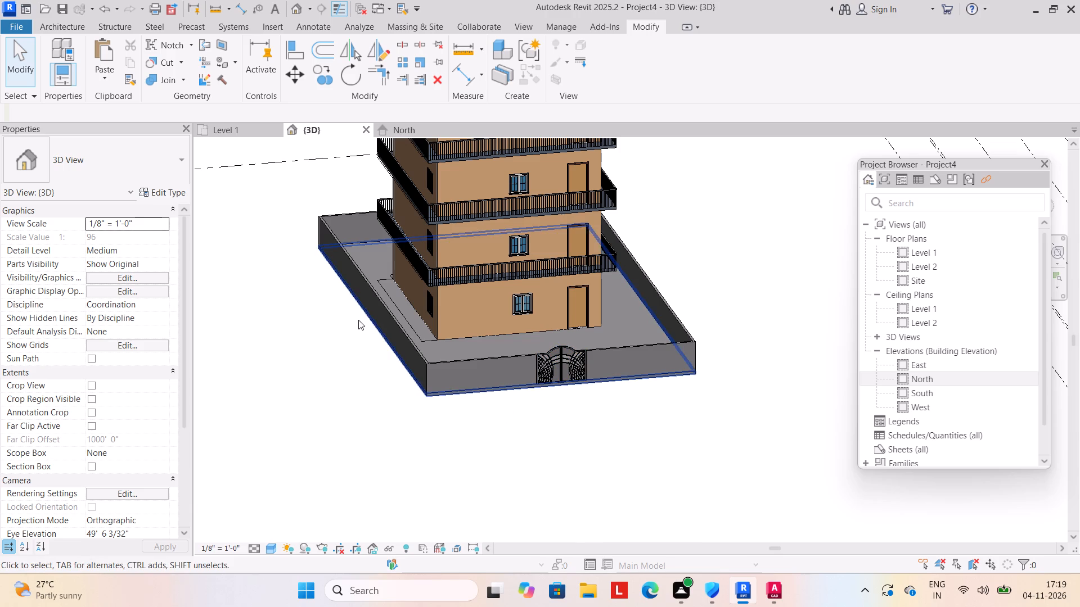
{"action": "left_click", "coordinate": [241, 65]}
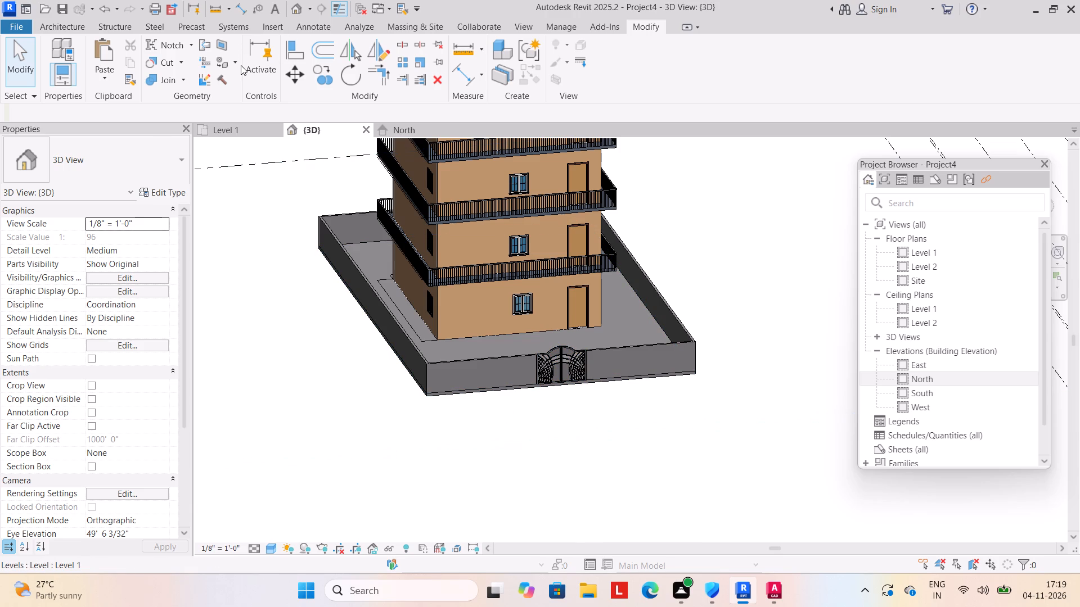
{"action": "left_click", "coordinate": [232, 63]}
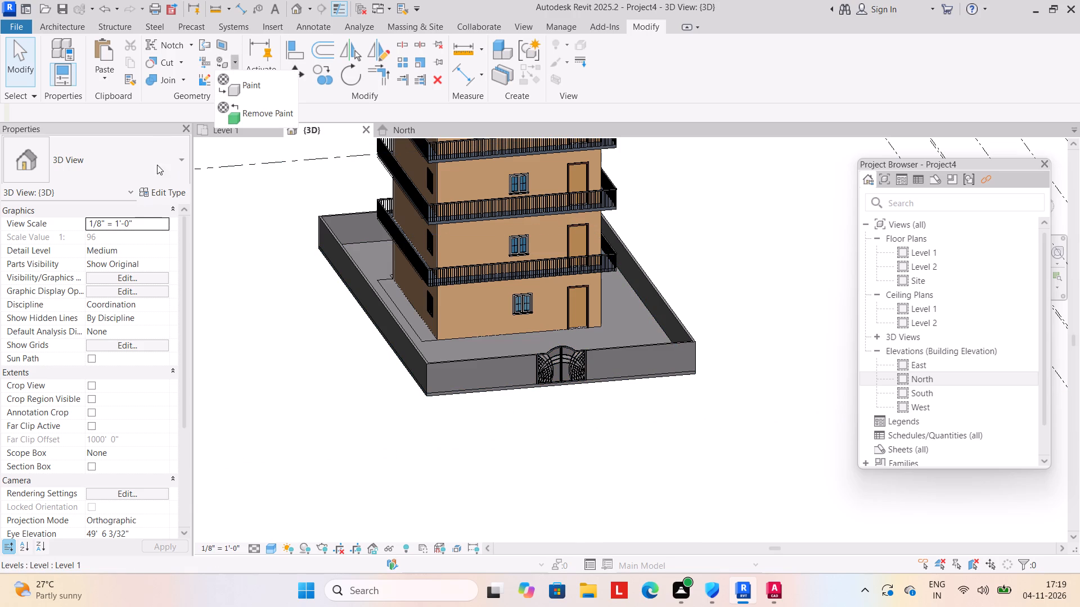
{"action": "left_click", "coordinate": [229, 85]}
{"action": "scroll", "coordinate": [101, 280], "scroll_direction": "down", "scroll_amount": 4}
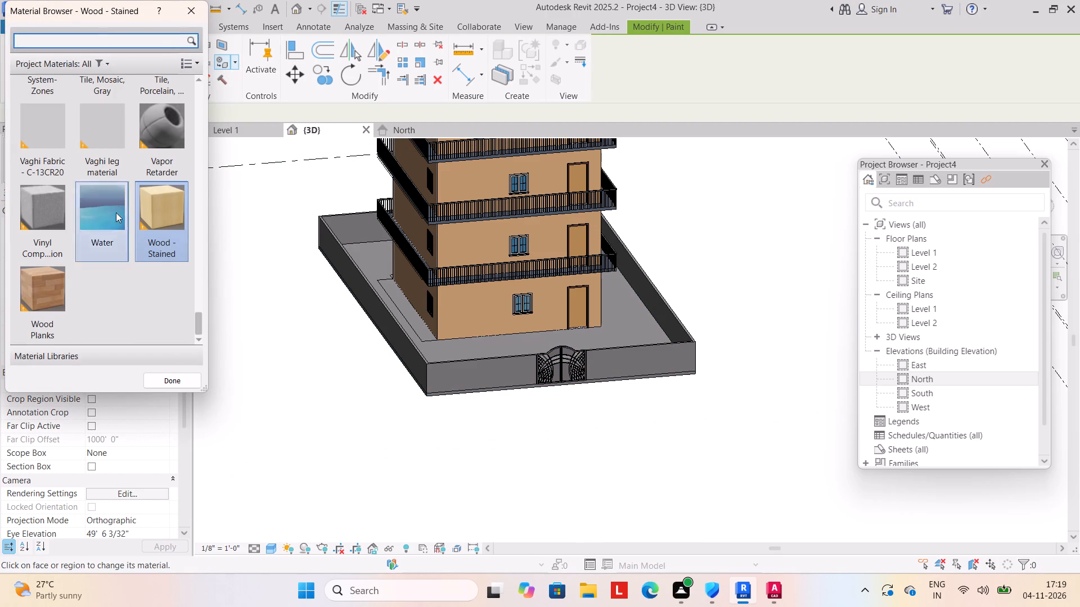
{"action": "scroll", "coordinate": [126, 187], "scroll_direction": "up", "scroll_amount": 4}
{"action": "left_click", "coordinate": [58, 209]}
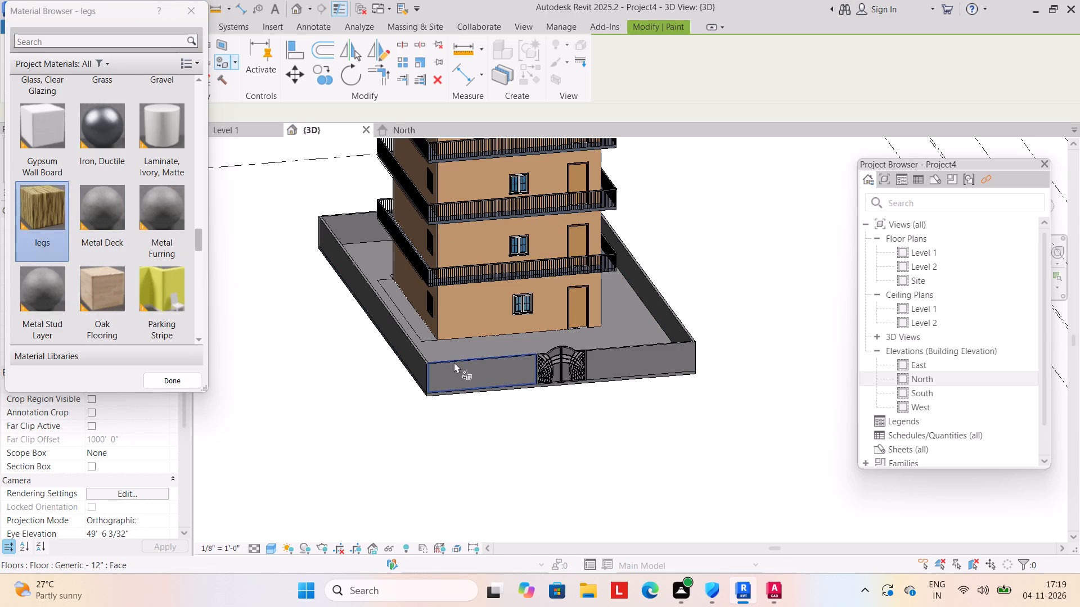
{"action": "left_click", "coordinate": [454, 362]}
{"action": "left_click", "coordinate": [644, 358]}
Paint the outer faces of the boundary wall's two sides and rear with the legs material, and finish painting.
{"action": "middle_click_drag", "start_coordinate": [669, 380], "coordinate": [482, 382], "text": "shift"}
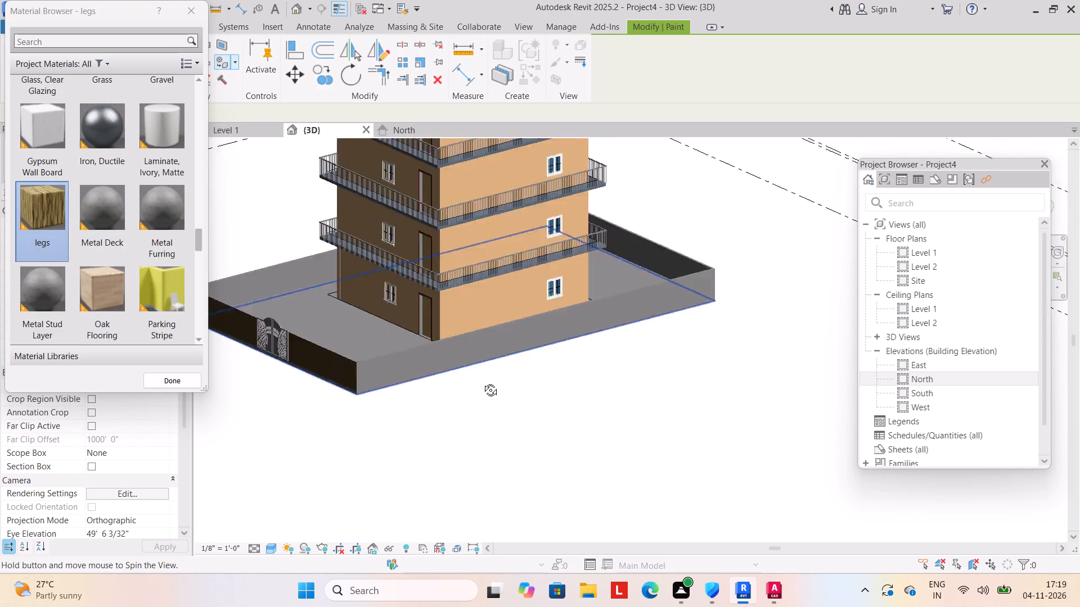
{"action": "middle_click_drag", "start_coordinate": [482, 382], "coordinate": [469, 382], "text": "shift"}
{"action": "left_click", "coordinate": [481, 325]}
{"action": "middle_click_drag", "start_coordinate": [586, 364], "coordinate": [388, 372], "text": "shift"}
{"action": "scroll", "coordinate": [426, 372], "scroll_direction": "up", "scroll_amount": 1, "text": "shift"}
{"action": "left_click_drag", "start_coordinate": [433, 347], "coordinate": [438, 347]}
{"action": "middle_click_drag", "start_coordinate": [593, 379], "coordinate": [422, 382], "text": "shift"}
{"action": "left_click", "coordinate": [439, 346]}
{"action": "middle_click_drag", "start_coordinate": [645, 388], "coordinate": [399, 385], "text": "shift"}
{"action": "scroll", "coordinate": [492, 405], "scroll_direction": "up", "scroll_amount": 2}
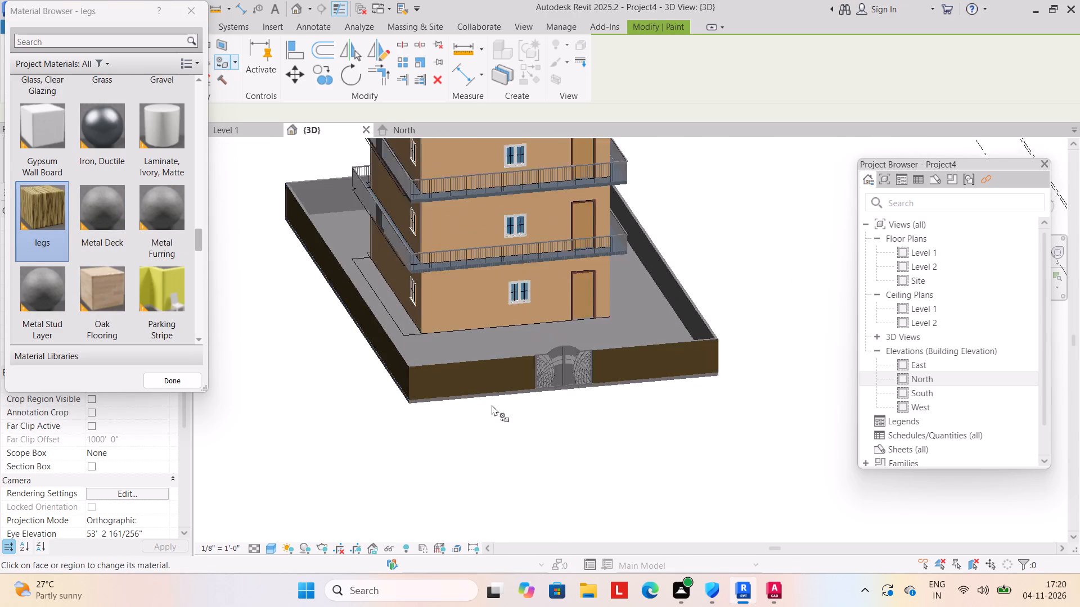
{"action": "scroll", "coordinate": [492, 405], "scroll_direction": "up", "scroll_amount": 1}
{"action": "middle_click_drag", "start_coordinate": [494, 400], "coordinate": [500, 391], "text": "shift"}
{"action": "left_click", "coordinate": [191, 6]}
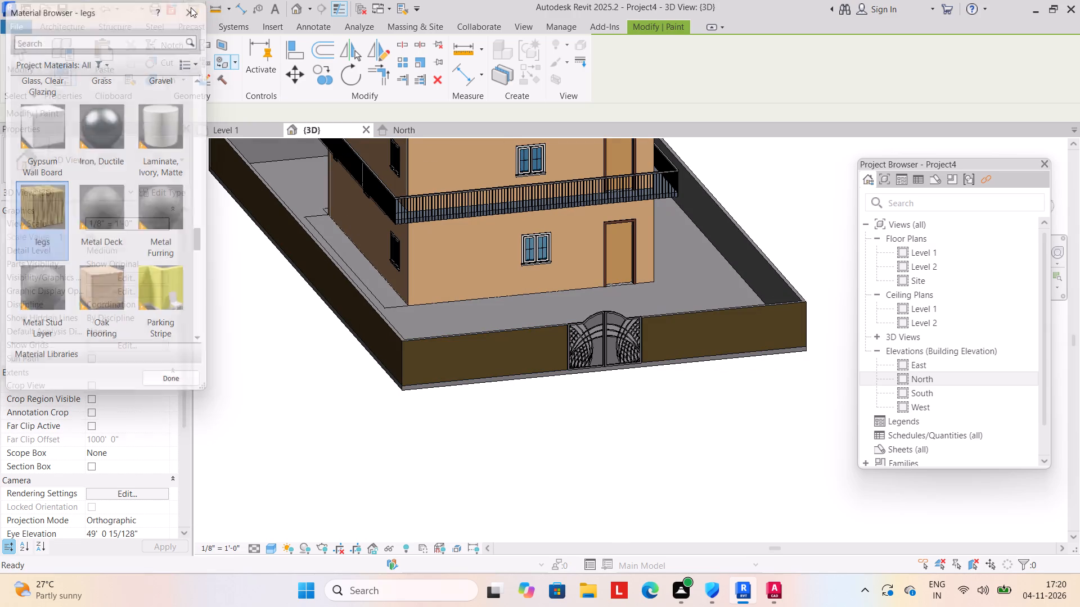
Create an in-place component in the Generic Models category, keeping the suggested name.
{"action": "left_click", "coordinate": [70, 22]}
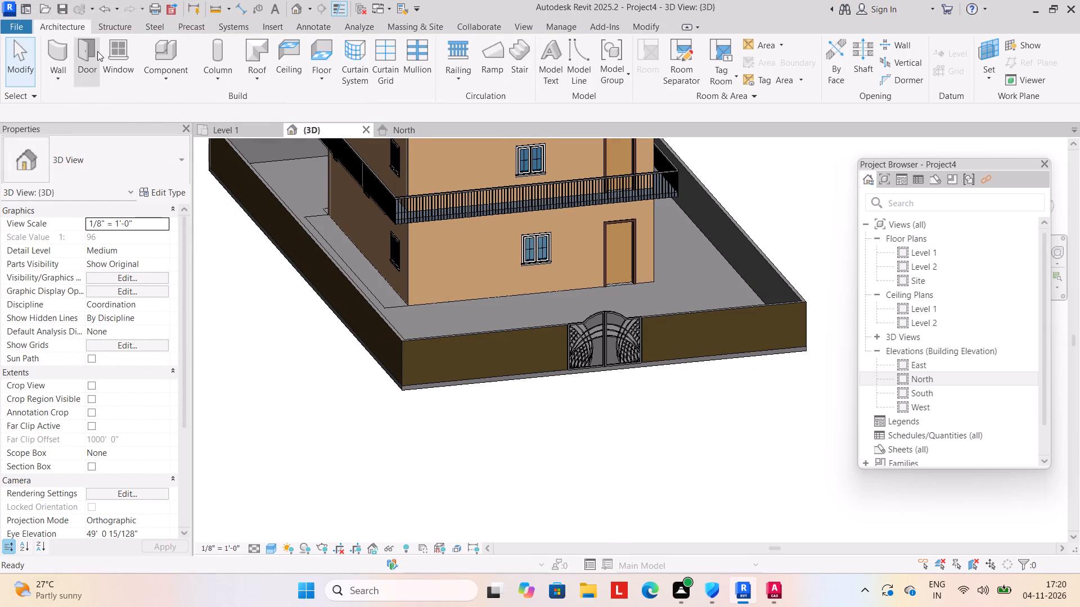
{"action": "left_click", "coordinate": [168, 78]}
{"action": "left_click", "coordinate": [176, 134]}
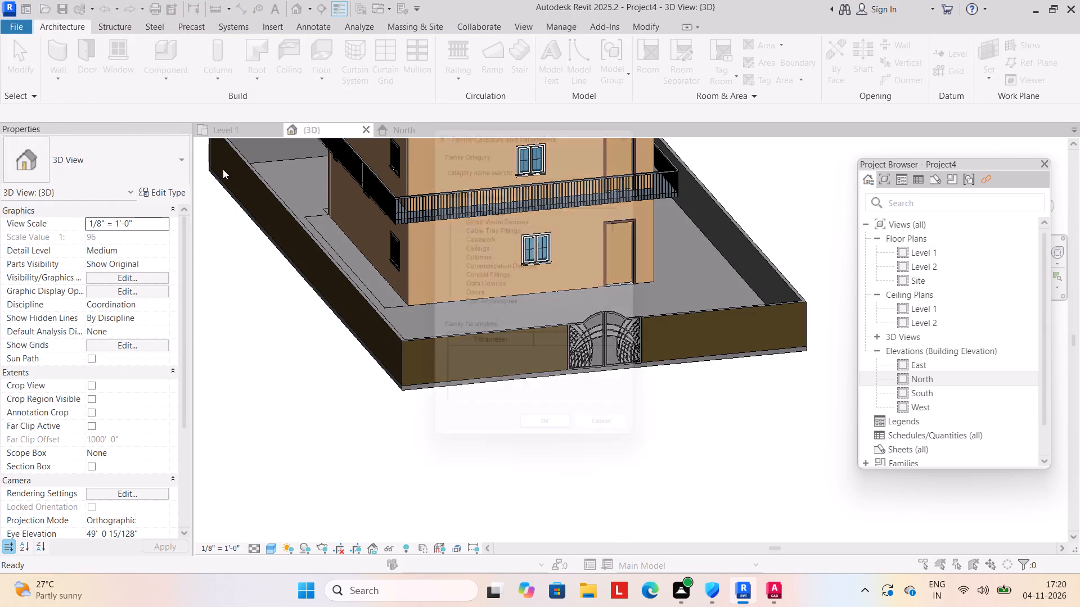
{"action": "scroll", "coordinate": [567, 312], "scroll_direction": "down", "scroll_amount": 9}
{"action": "scroll", "coordinate": [536, 264], "scroll_direction": "down", "scroll_amount": 2}
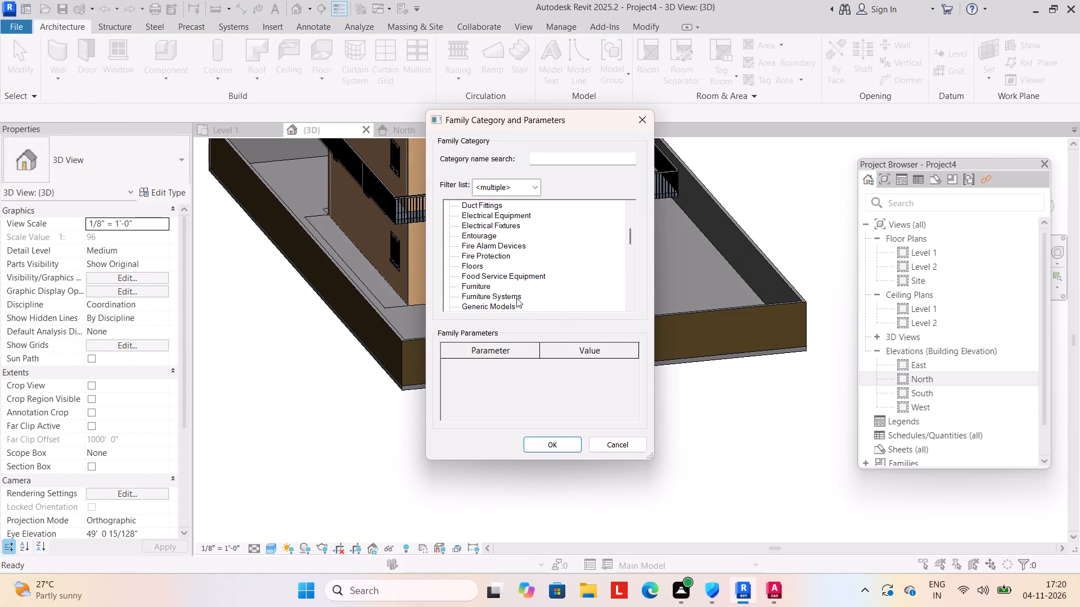
{"action": "left_click", "coordinate": [511, 309]}
{"action": "left_click", "coordinate": [537, 445]}
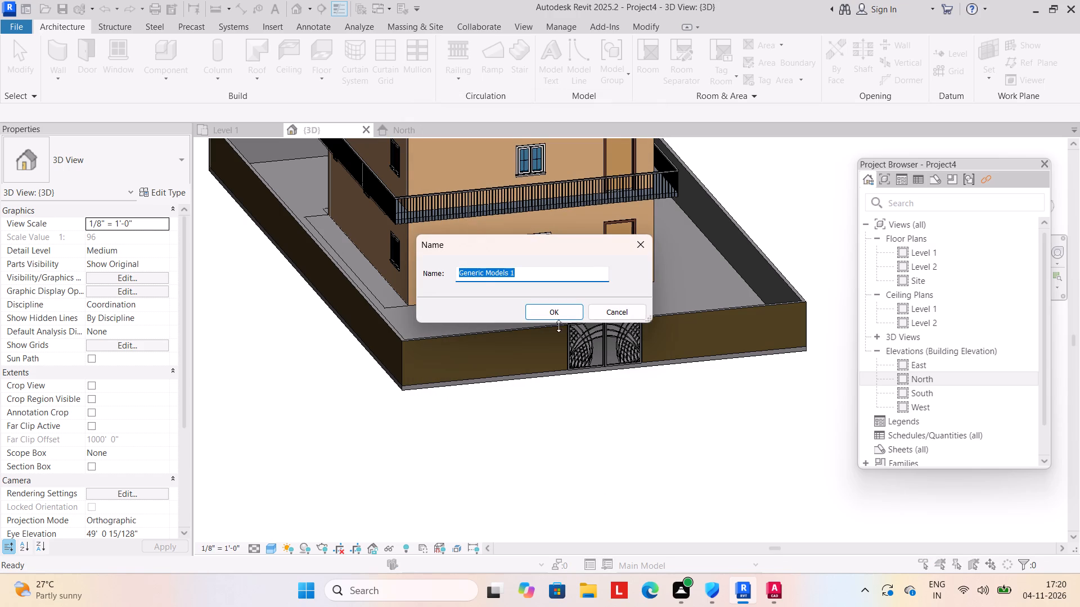
{"action": "left_click", "coordinate": [558, 311]}
Start an extrusion on the front boundary wall's outer face and sketch a hexagon with sides about 2' near the wall's corner, away from the gate.
{"action": "left_click", "coordinate": [122, 56]}
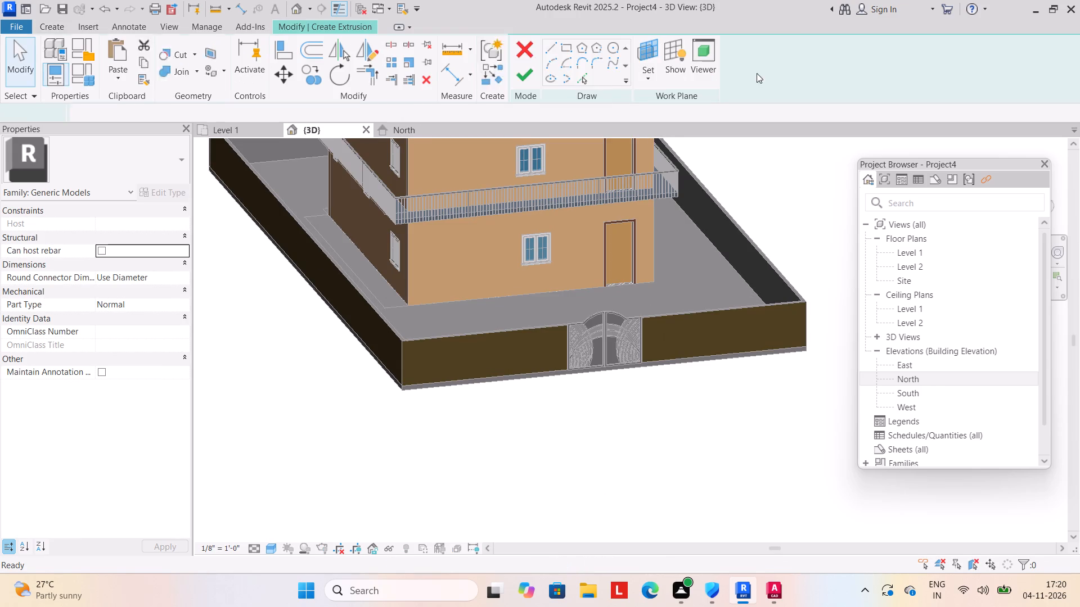
{"action": "left_click", "coordinate": [727, 78]}
{"action": "left_click", "coordinate": [739, 128]}
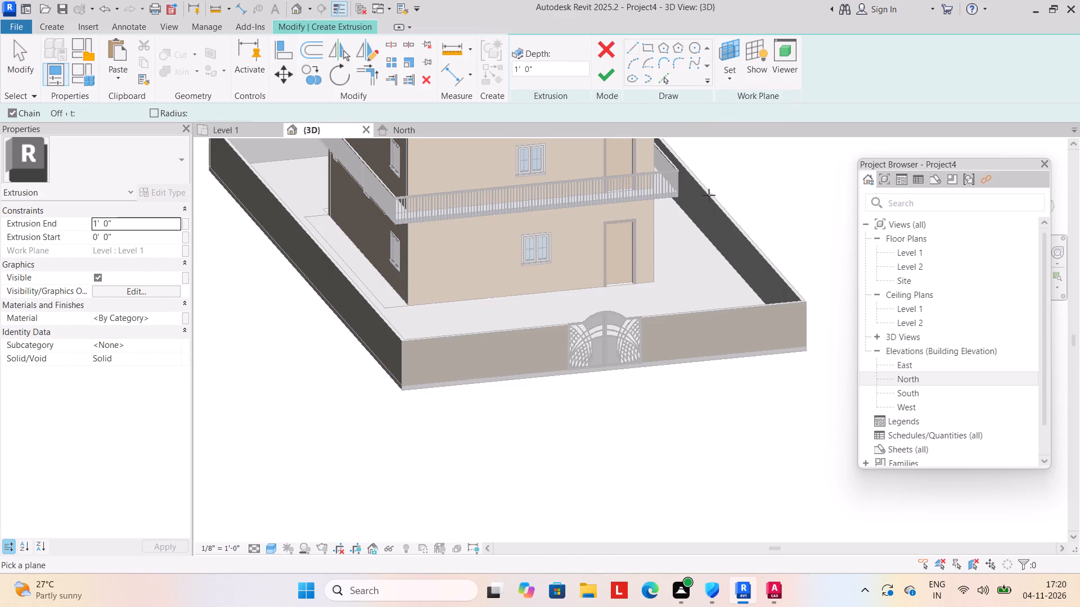
{"action": "left_click", "coordinate": [528, 332]}
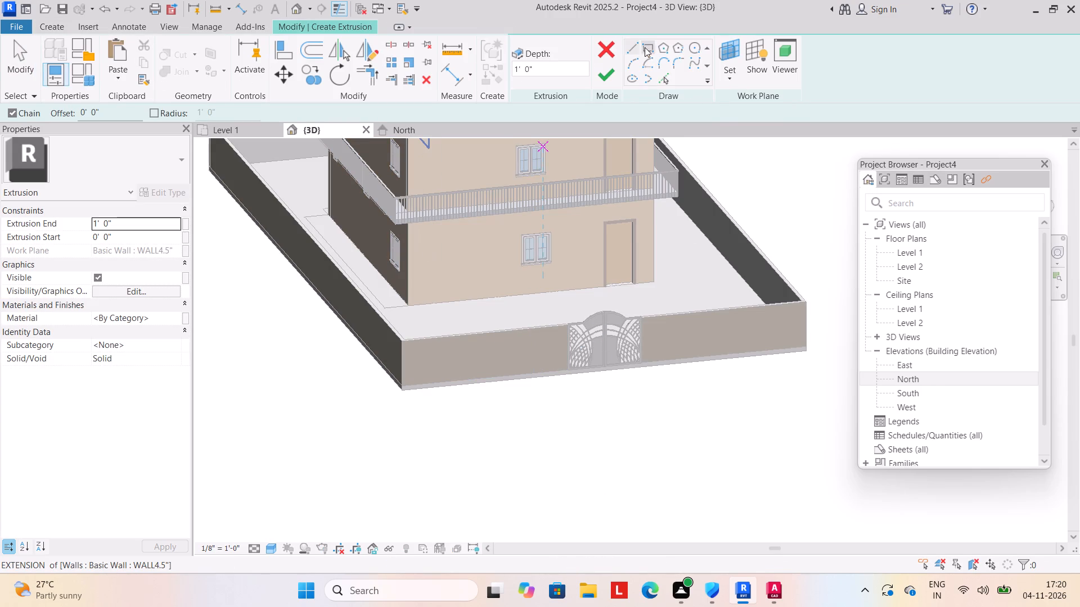
{"action": "left_click", "coordinate": [661, 44]}
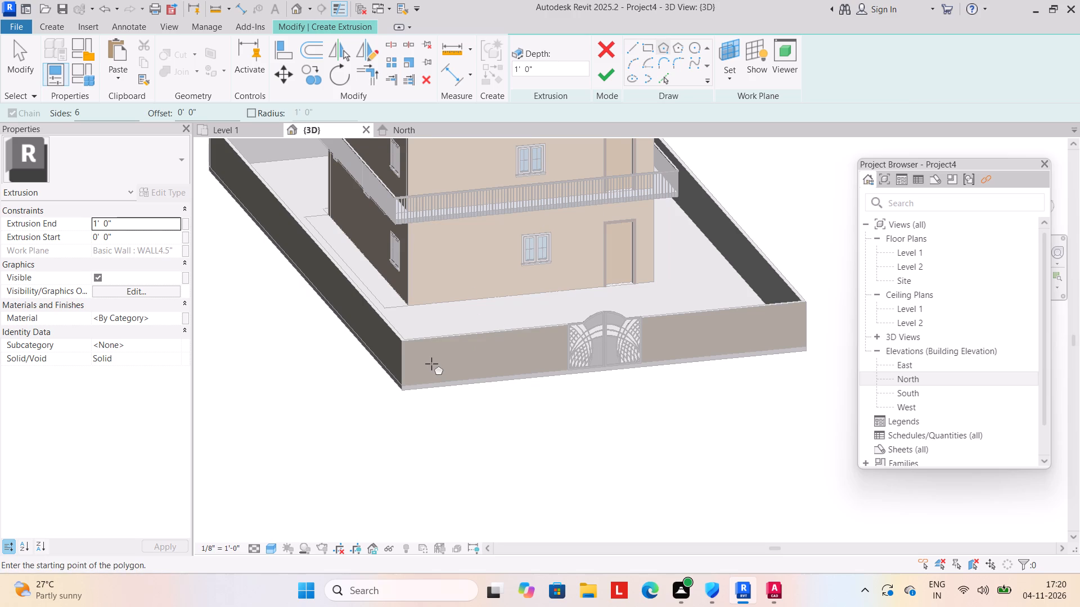
{"action": "left_click", "coordinate": [431, 364]}
{"action": "scroll", "coordinate": [457, 357], "scroll_direction": "up", "scroll_amount": 8}
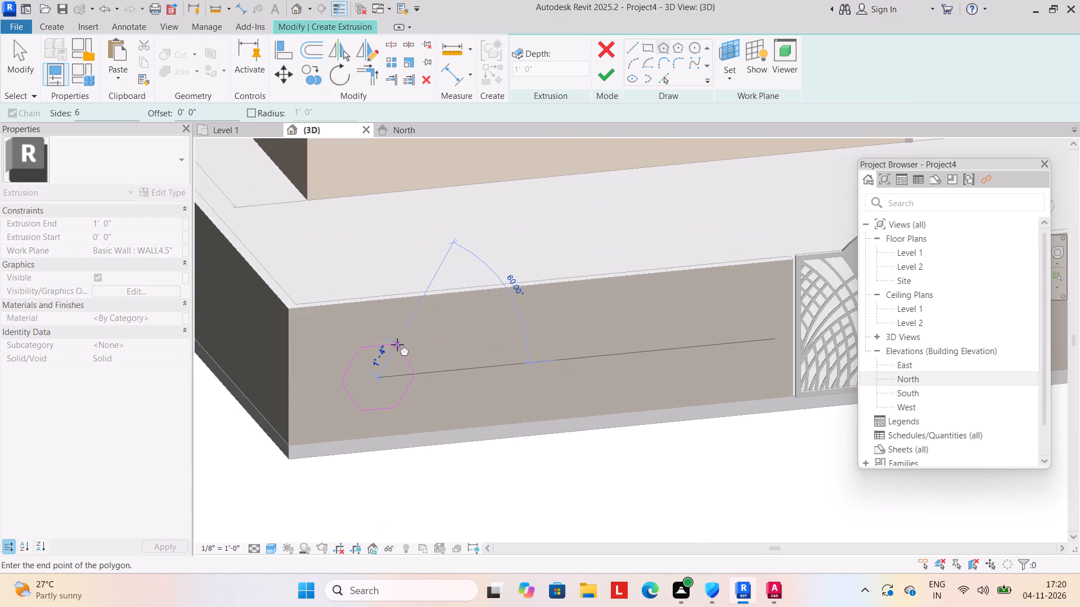
{"action": "left_click", "coordinate": [401, 327]}
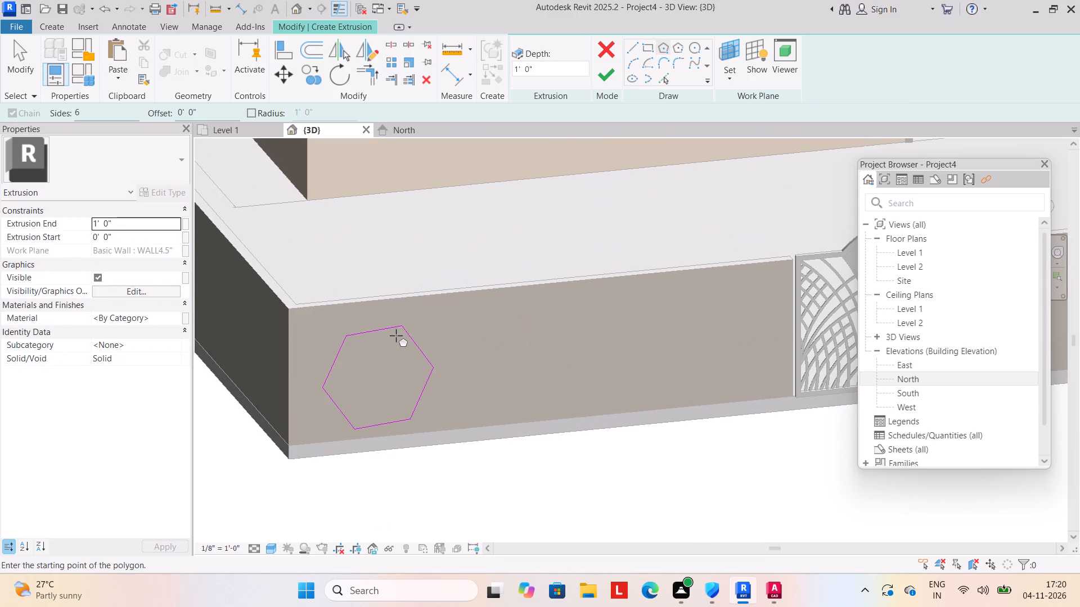
{"action": "key", "text": "Escape"}
{"action": "key", "text": "Escape"}
{"action": "key", "text": "Escape"}
Copy the hexagon once more on the same side of the gate and twice on the other side, and finish the sketch.
{"action": "left_click_drag", "start_coordinate": [302, 319], "coordinate": [443, 397]}
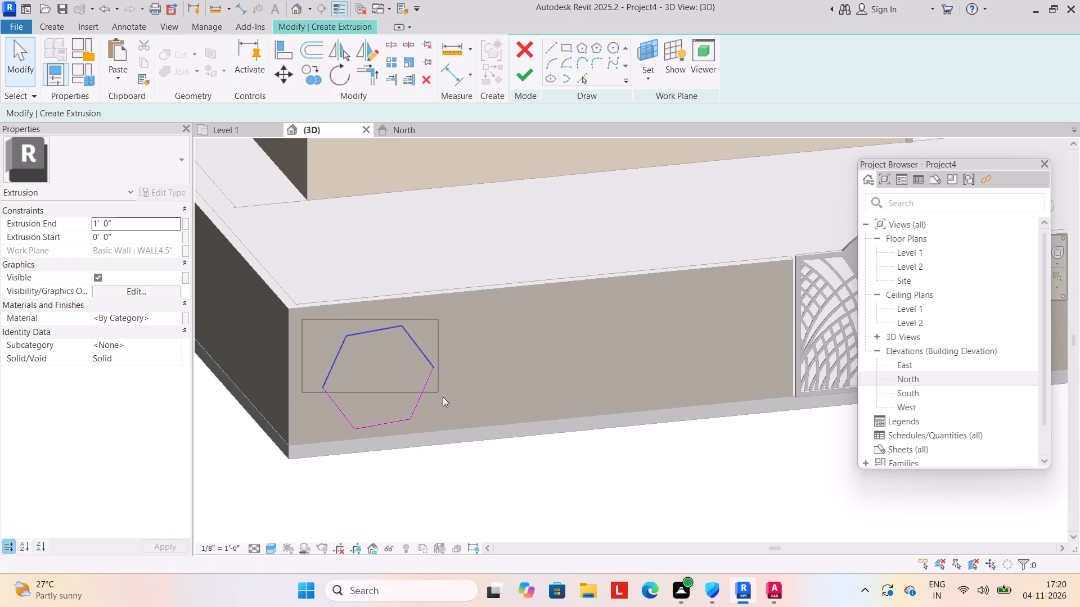
{"action": "left_click_drag", "start_coordinate": [443, 397], "coordinate": [471, 436]}
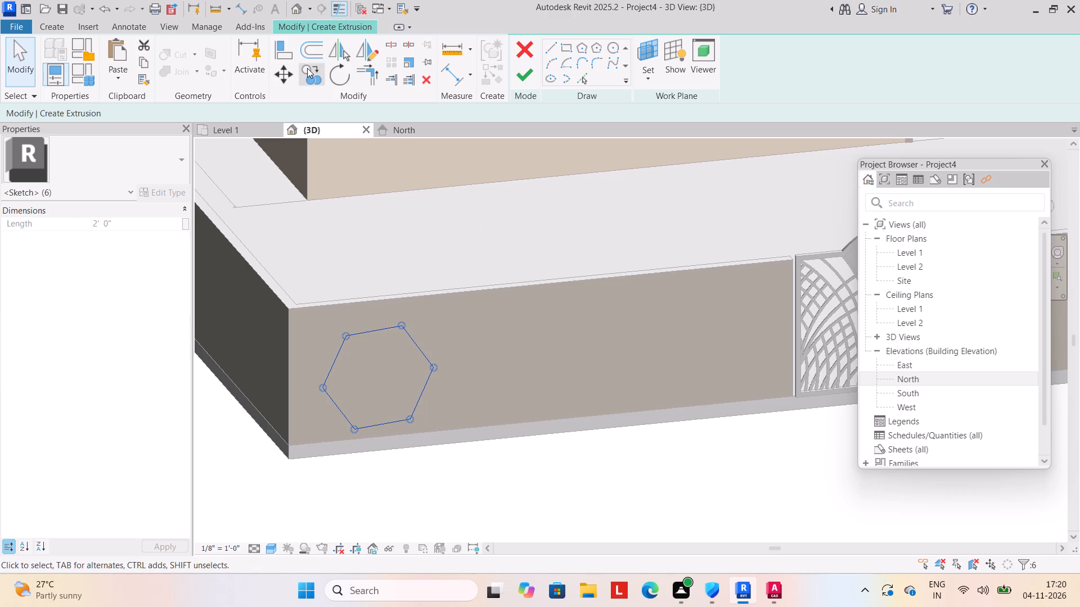
{"action": "left_click", "coordinate": [307, 68]}
{"action": "left_click", "coordinate": [373, 362]}
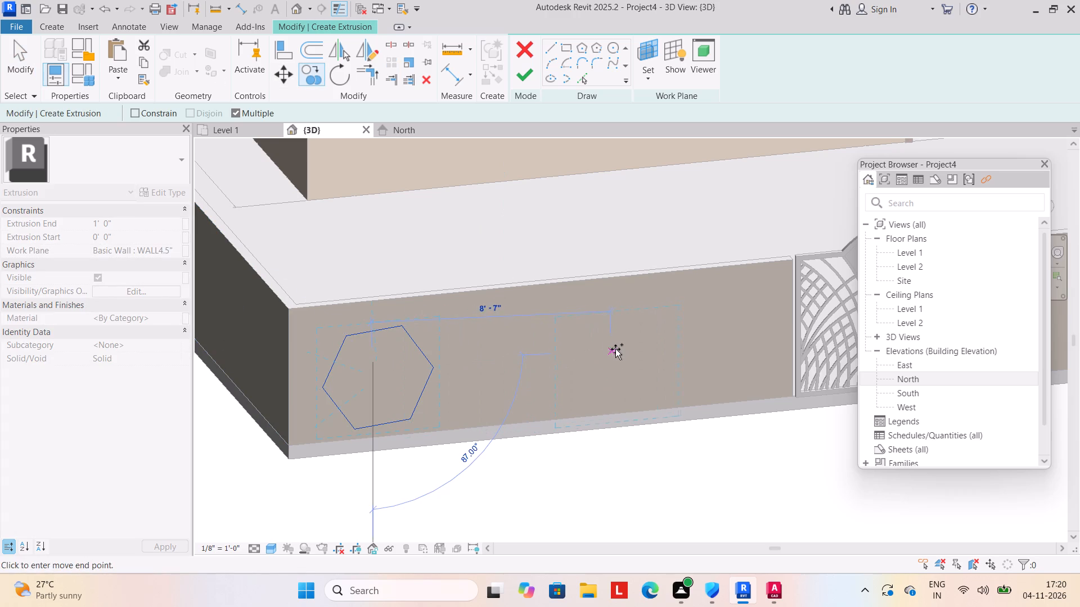
{"action": "left_click", "coordinate": [624, 338]}
{"action": "scroll", "coordinate": [643, 367], "scroll_direction": "down", "scroll_amount": 2}
{"action": "middle_click_drag", "start_coordinate": [625, 368], "coordinate": [406, 358]}
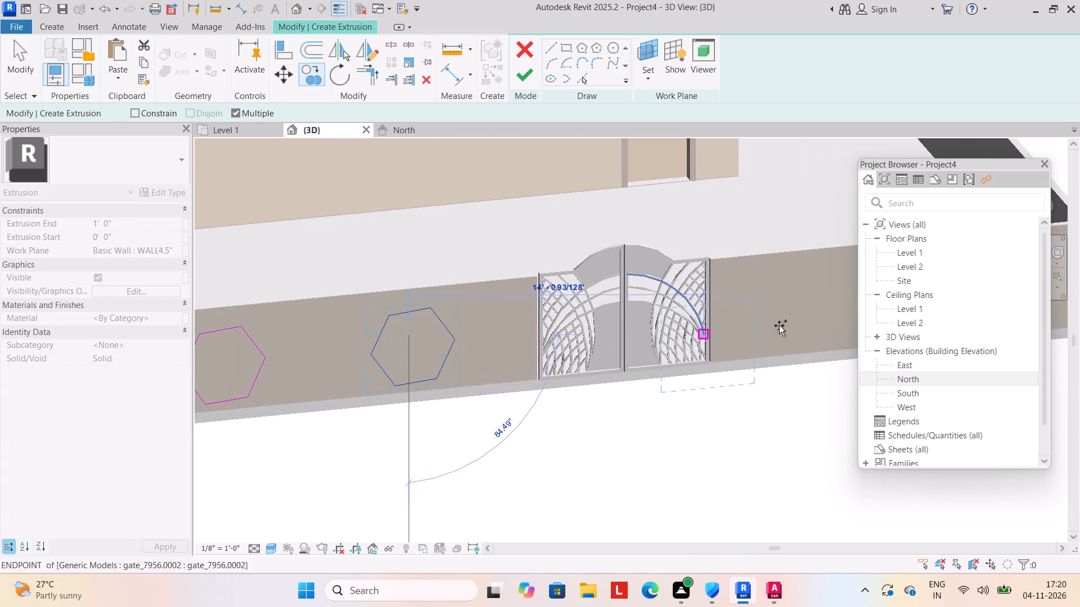
{"action": "left_click", "coordinate": [792, 300]}
{"action": "scroll", "coordinate": [802, 319], "scroll_direction": "down", "scroll_amount": 2}
{"action": "middle_click_drag", "start_coordinate": [781, 326], "coordinate": [611, 343]}
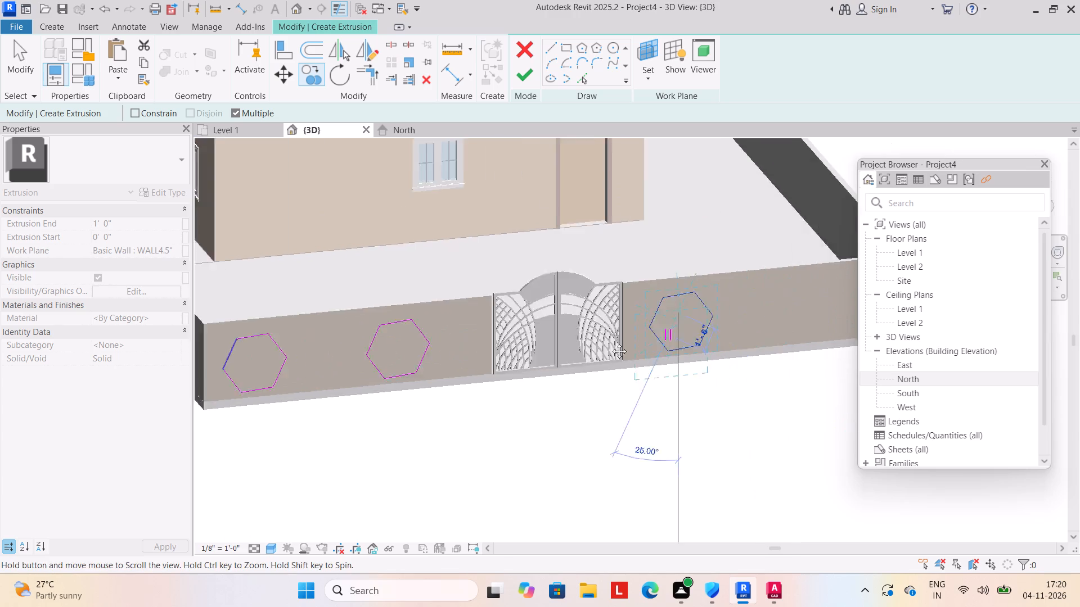
{"action": "middle_click_drag", "start_coordinate": [611, 343], "coordinate": [507, 359]}
{"action": "left_click", "coordinate": [682, 315]}
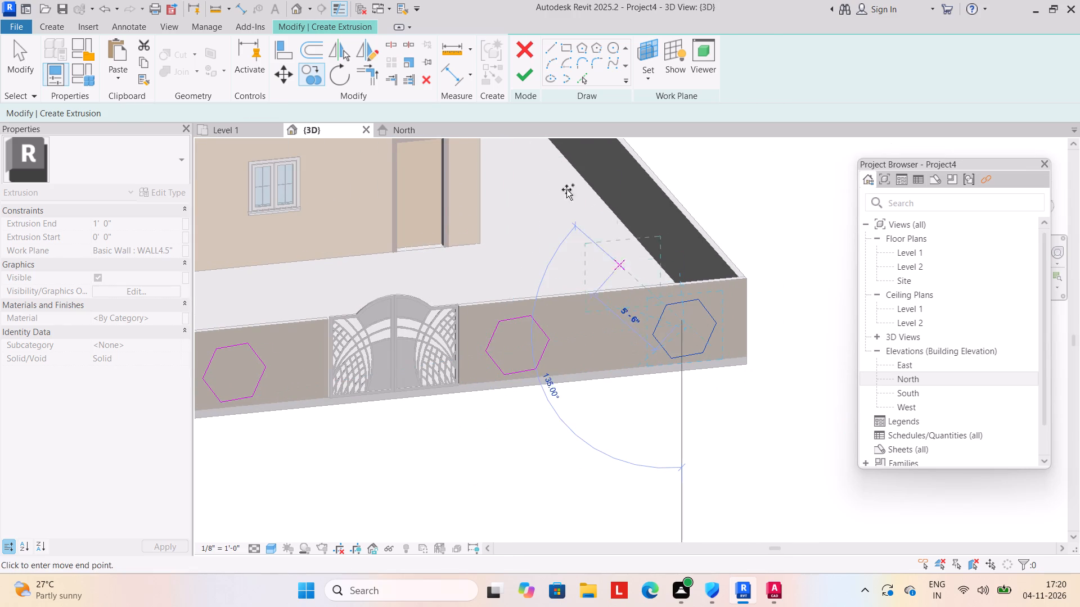
{"action": "left_click", "coordinate": [519, 75]}
Set the hexagon extrusion's end to 6" and finish the in-place model.
{"action": "scroll", "coordinate": [505, 402], "scroll_direction": "down", "scroll_amount": 2}
{"action": "middle_click_drag", "start_coordinate": [504, 405], "coordinate": [548, 388]}
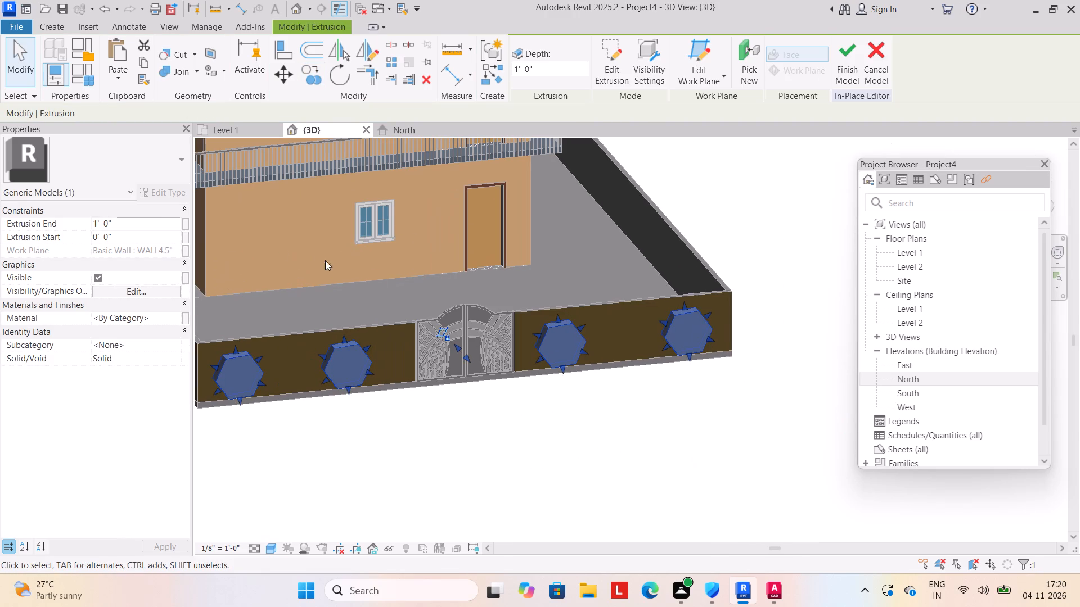
{"action": "left_click", "coordinate": [152, 220]}
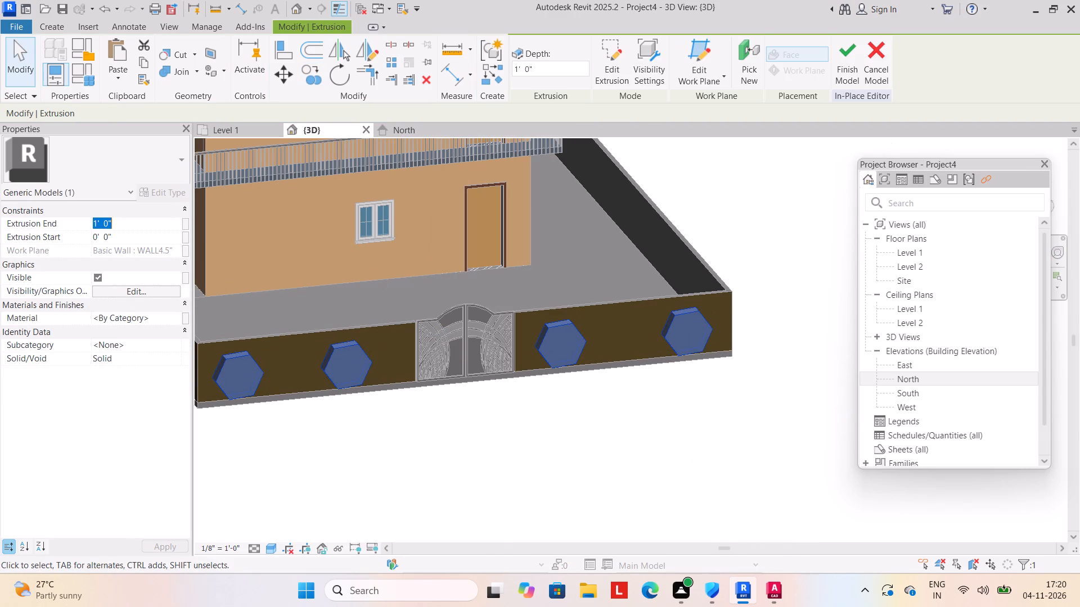
{"action": "type", "text": "6\""}
{"action": "key", "text": "Return"}
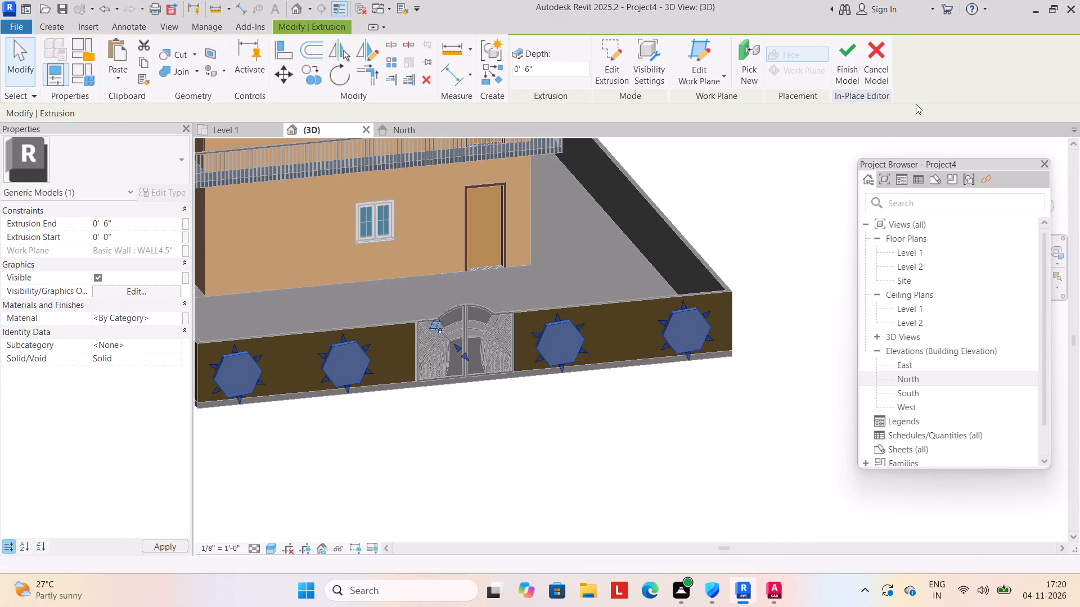
{"action": "left_click", "coordinate": [850, 64]}
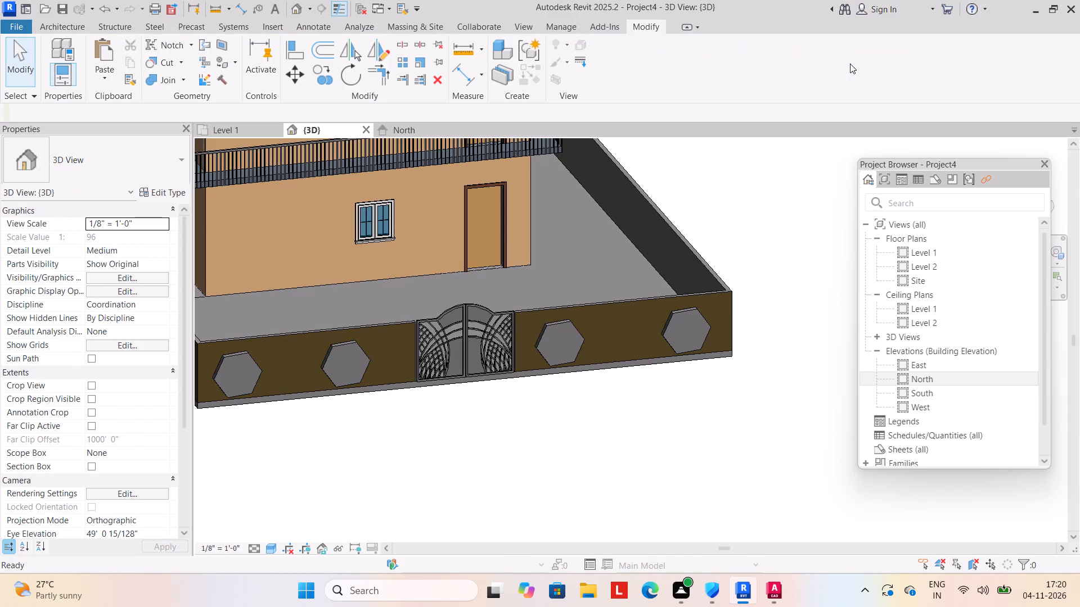
Edit the in-place hexagon component, paint the hexagons with the Parking Stripe material, and finish the model.
{"action": "scroll", "coordinate": [854, 163], "scroll_direction": "down", "scroll_amount": 4}
{"action": "left_click", "coordinate": [670, 266]}
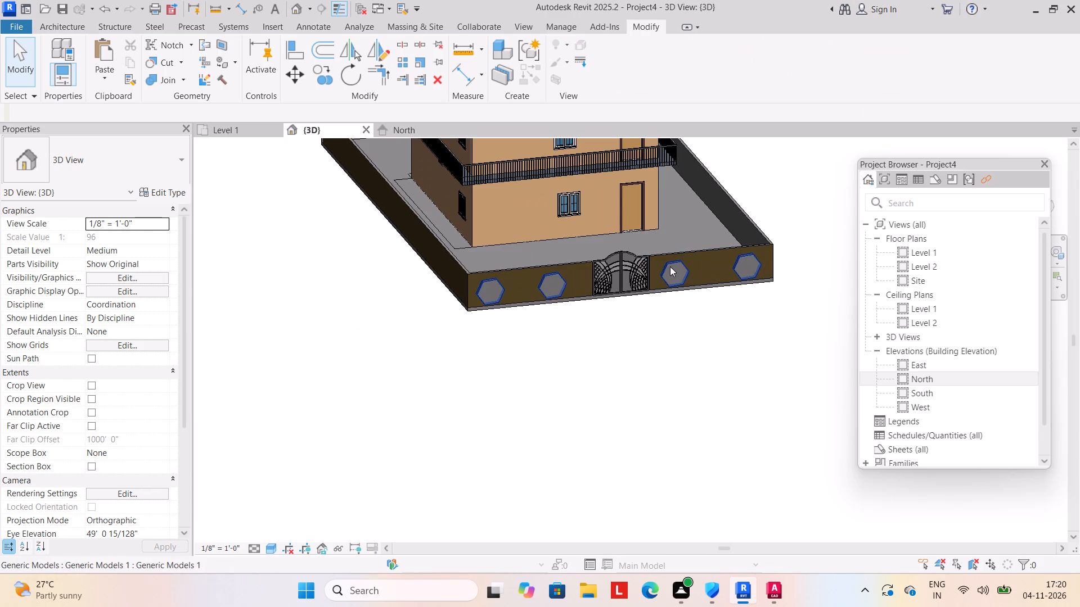
{"action": "left_click", "coordinate": [610, 67]}
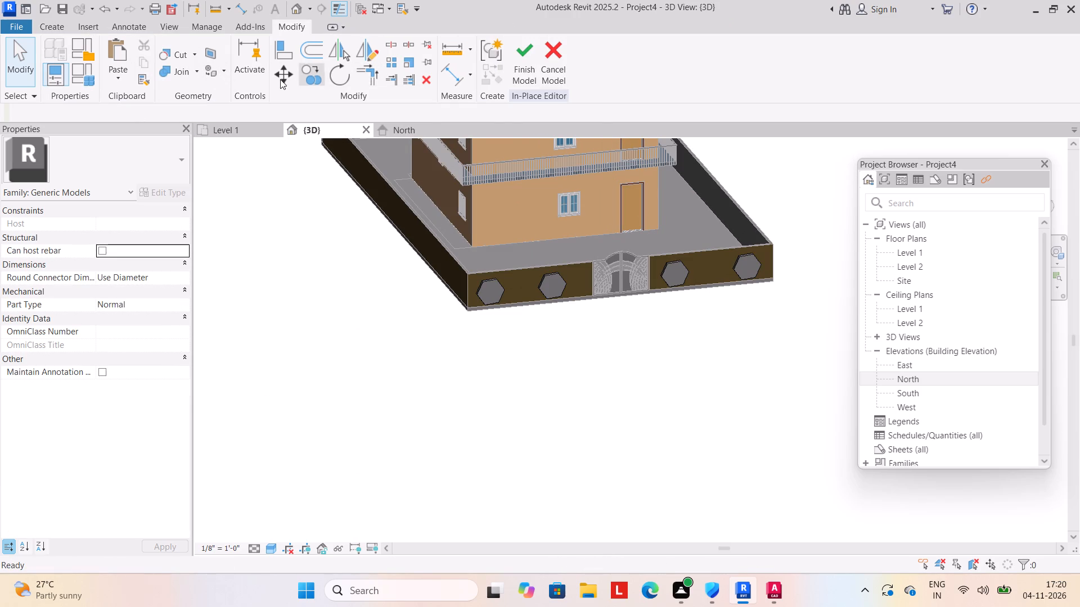
{"action": "left_click", "coordinate": [221, 71]}
{"action": "left_click", "coordinate": [224, 91]}
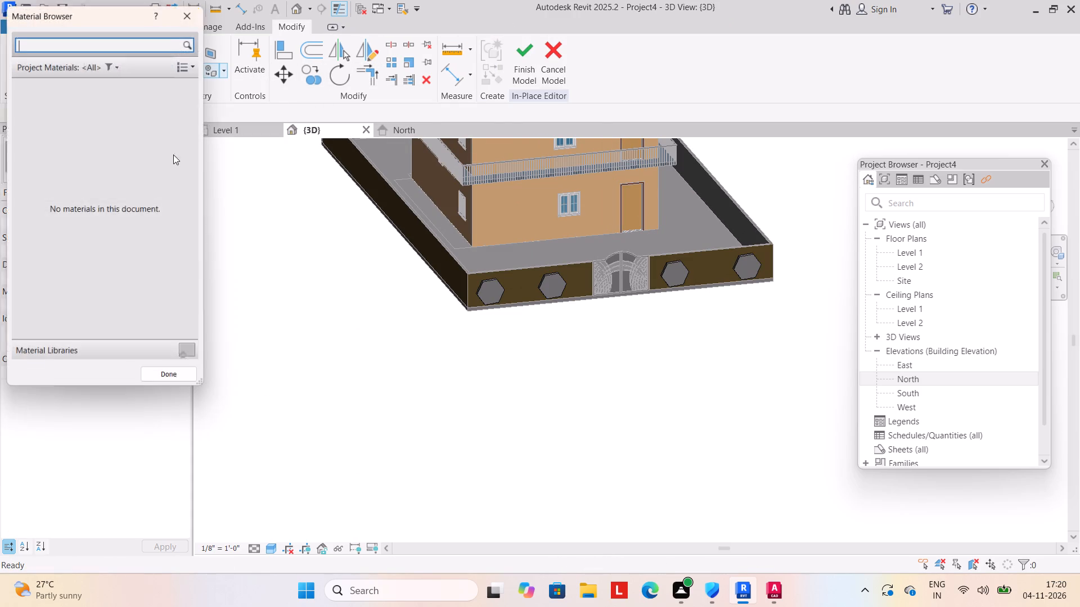
{"action": "scroll", "coordinate": [154, 200], "scroll_direction": "down", "scroll_amount": 3}
{"action": "scroll", "coordinate": [154, 197], "scroll_direction": "up", "scroll_amount": 3}
{"action": "left_click", "coordinate": [156, 276]}
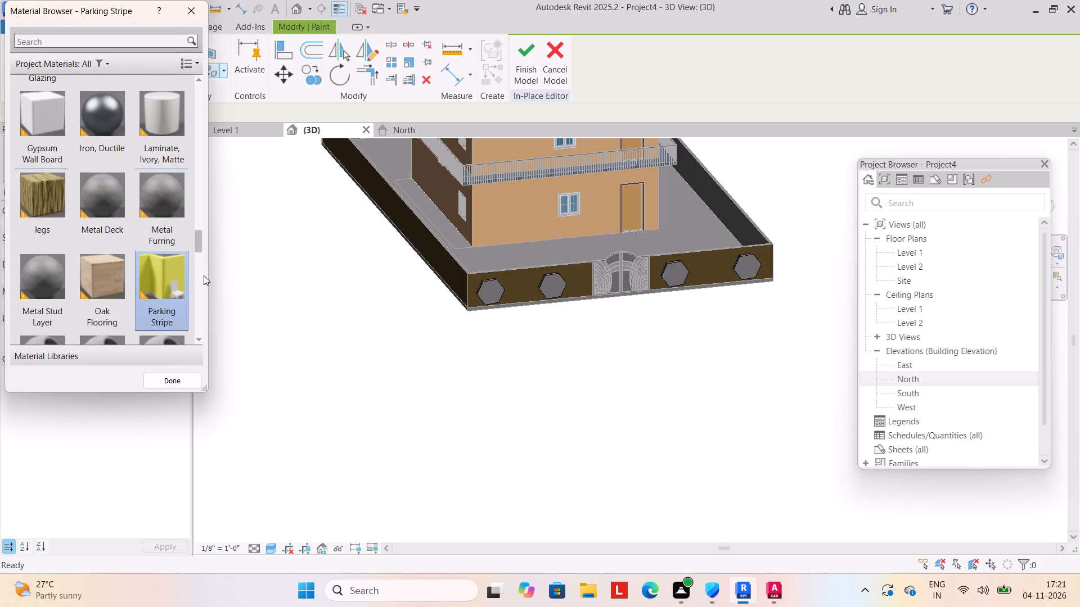
{"action": "left_click", "coordinate": [496, 286]}
{"action": "left_click", "coordinate": [528, 57]}
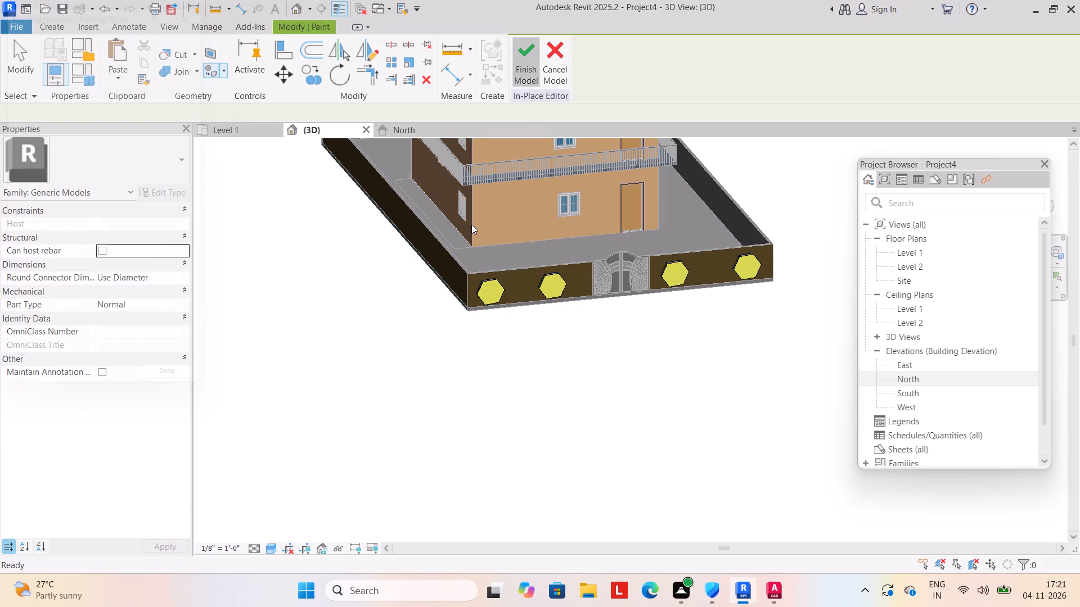
On the Level 1 plan, create a Grassland - 16" toposolid with a rectangular boundary of about 8960 SF surrounding the boundary wall.
{"action": "scroll", "coordinate": [433, 354], "scroll_direction": "down", "scroll_amount": 7}
{"action": "left_click", "coordinate": [250, 125]}
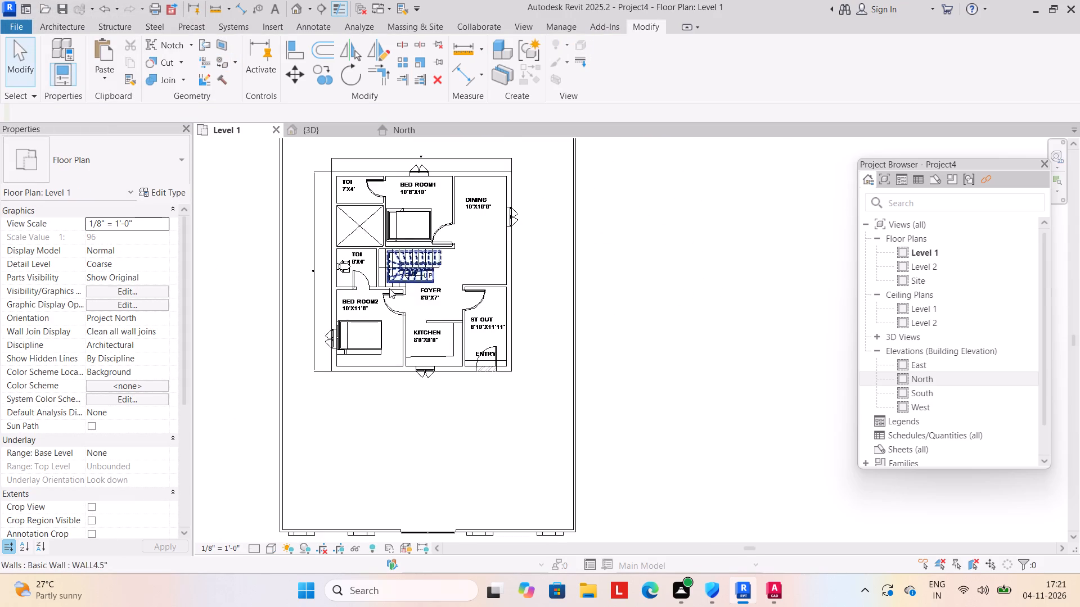
{"action": "scroll", "coordinate": [404, 327], "scroll_direction": "down", "scroll_amount": 4}
{"action": "middle_click_drag", "start_coordinate": [404, 327], "coordinate": [475, 323]}
{"action": "scroll", "coordinate": [475, 325], "scroll_direction": "down", "scroll_amount": 3}
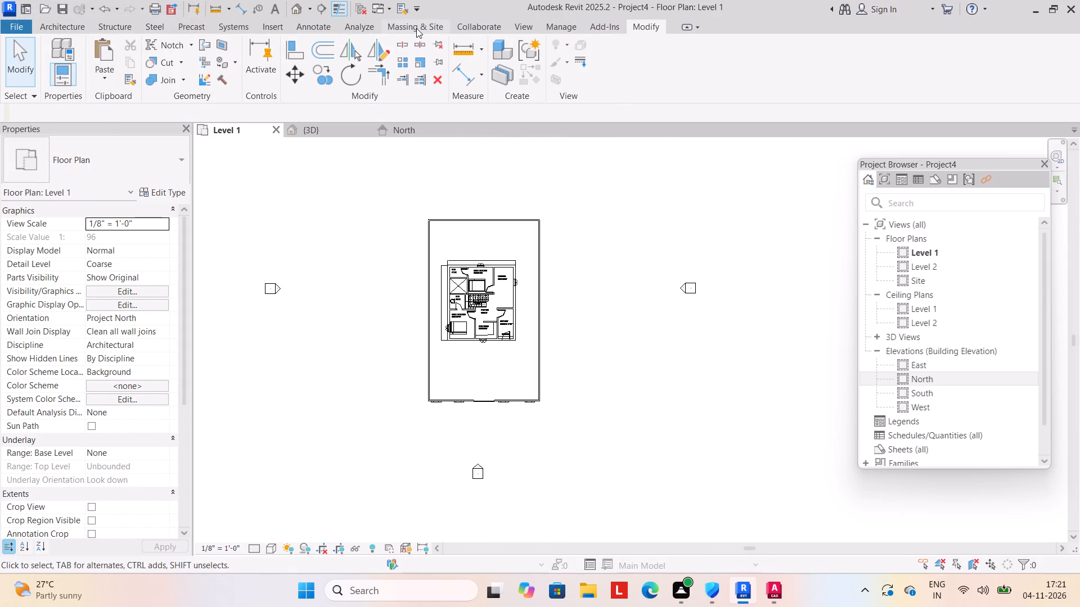
{"action": "left_click", "coordinate": [416, 28]}
{"action": "left_click", "coordinate": [399, 79]}
{"action": "left_click", "coordinate": [400, 99]}
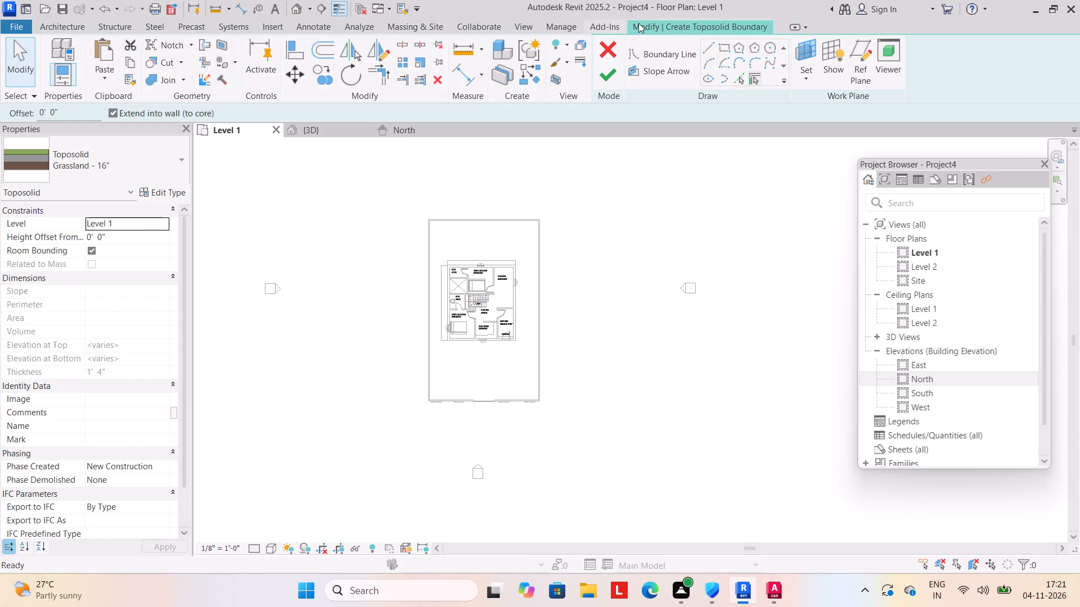
{"action": "left_click", "coordinate": [722, 47]}
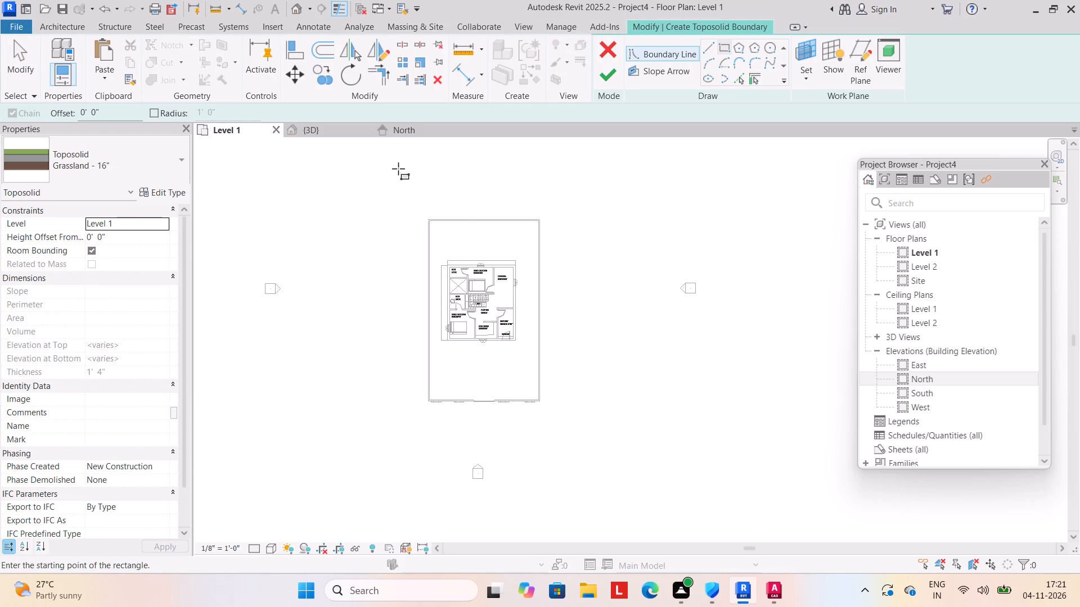
{"action": "left_click", "coordinate": [398, 169]}
{"action": "left_click_drag", "start_coordinate": [597, 452], "coordinate": [608, 426]}
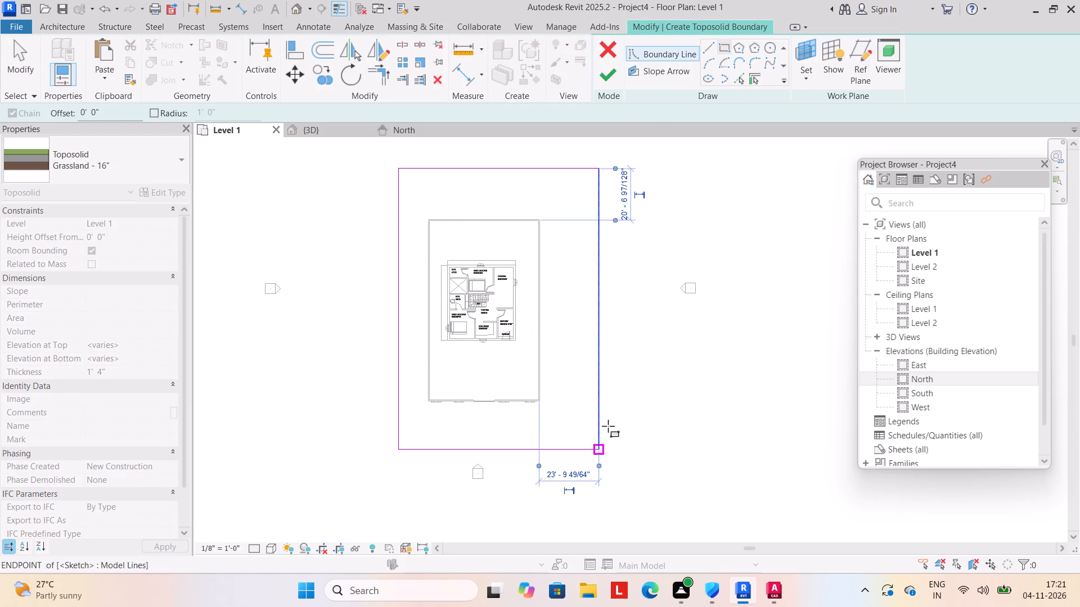
{"action": "left_click_drag", "start_coordinate": [608, 426], "coordinate": [601, 441]}
{"action": "left_click", "coordinate": [606, 66]}
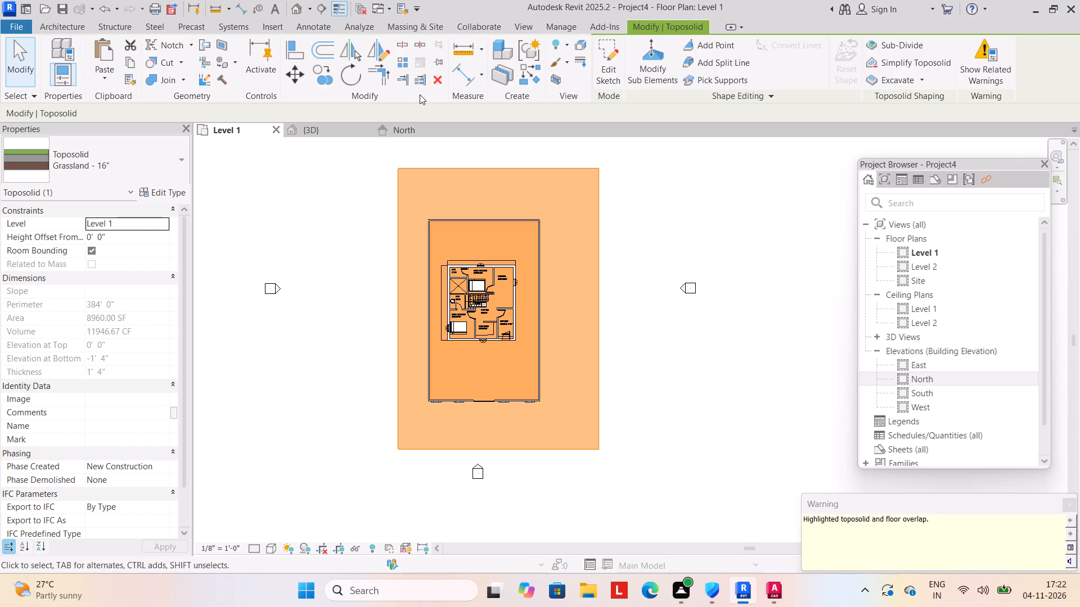
Set the toposolid's height offset from Level 1 to -6".
{"action": "left_click_drag", "start_coordinate": [120, 227], "coordinate": [125, 233]}
{"action": "left_click", "coordinate": [125, 233]}
{"action": "type", "text": "-6"}
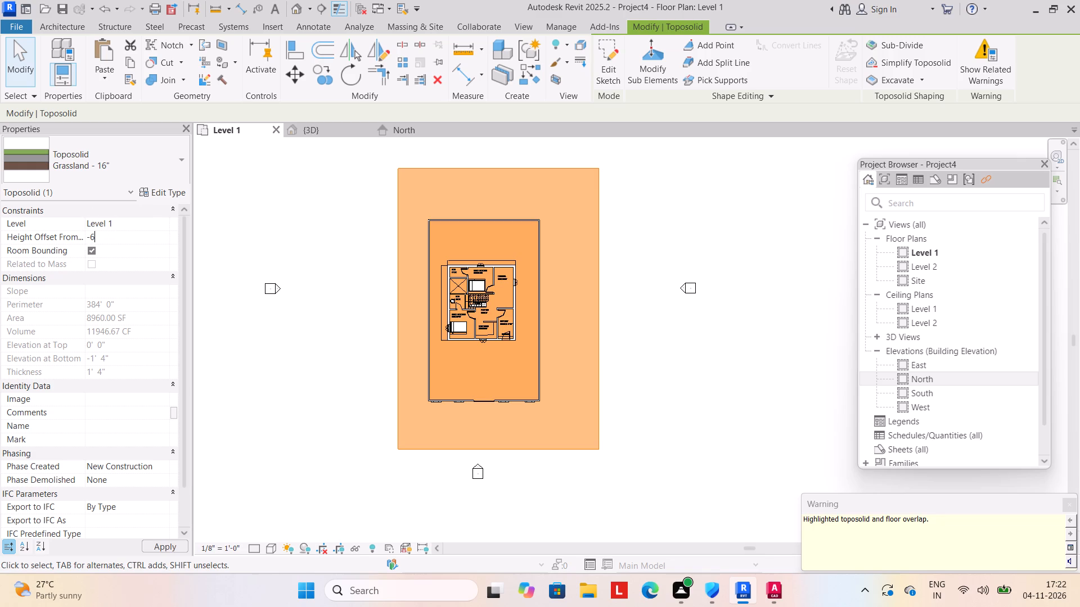
{"action": "key", "text": "shift+quotedbl"}
{"action": "key", "text": "Return"}
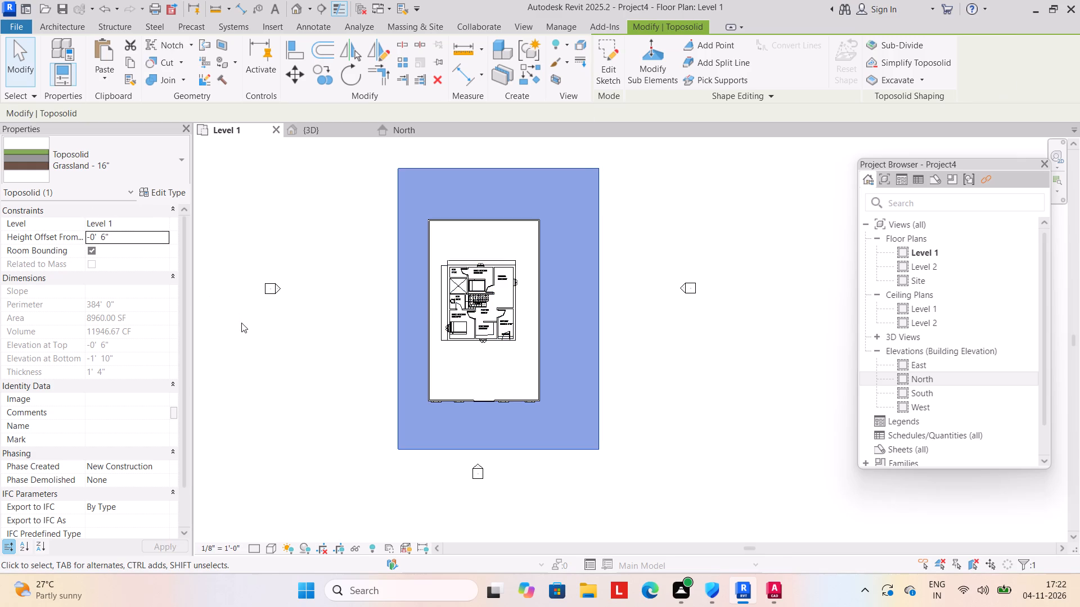
{"action": "left_click", "coordinate": [241, 323]}
Examine the whole building, boundary wall and grass terrain in the 3D view.
{"action": "left_click", "coordinate": [311, 133]}
{"action": "scroll", "coordinate": [349, 407], "scroll_direction": "down", "scroll_amount": 2}
{"action": "middle_click_drag", "start_coordinate": [349, 407], "coordinate": [357, 406]}
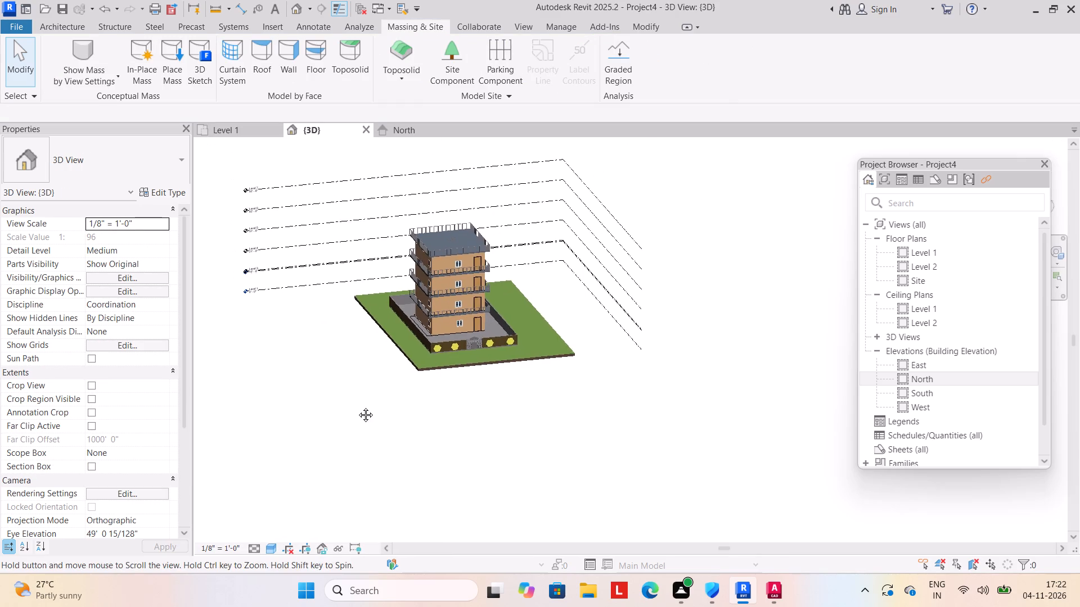
{"action": "middle_click_drag", "start_coordinate": [357, 406], "coordinate": [358, 406]}
{"action": "scroll", "coordinate": [409, 403], "scroll_direction": "up", "scroll_amount": 3}
{"action": "scroll", "coordinate": [408, 406], "scroll_direction": "down", "scroll_amount": 2}
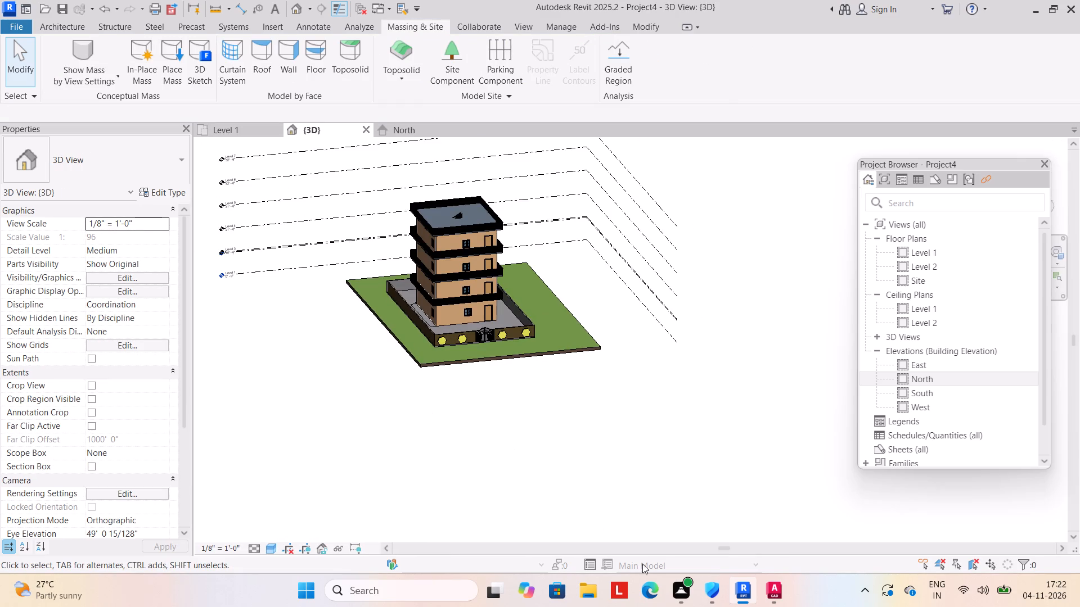
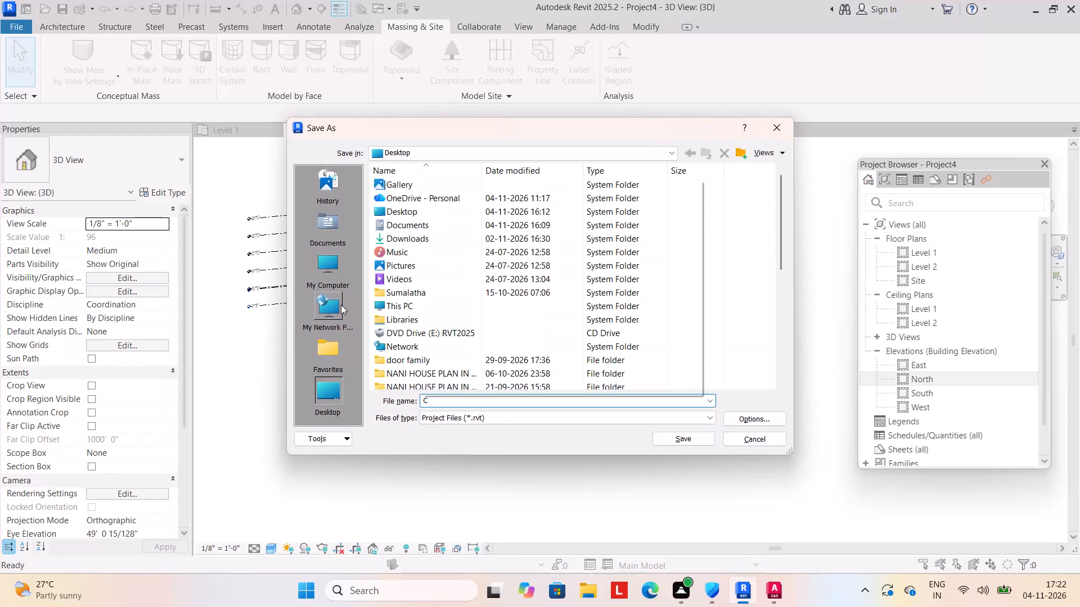
Save the project on the Desktop under the file name C6.dwg as a Revit project file.
{"action": "key", "text": "6"}
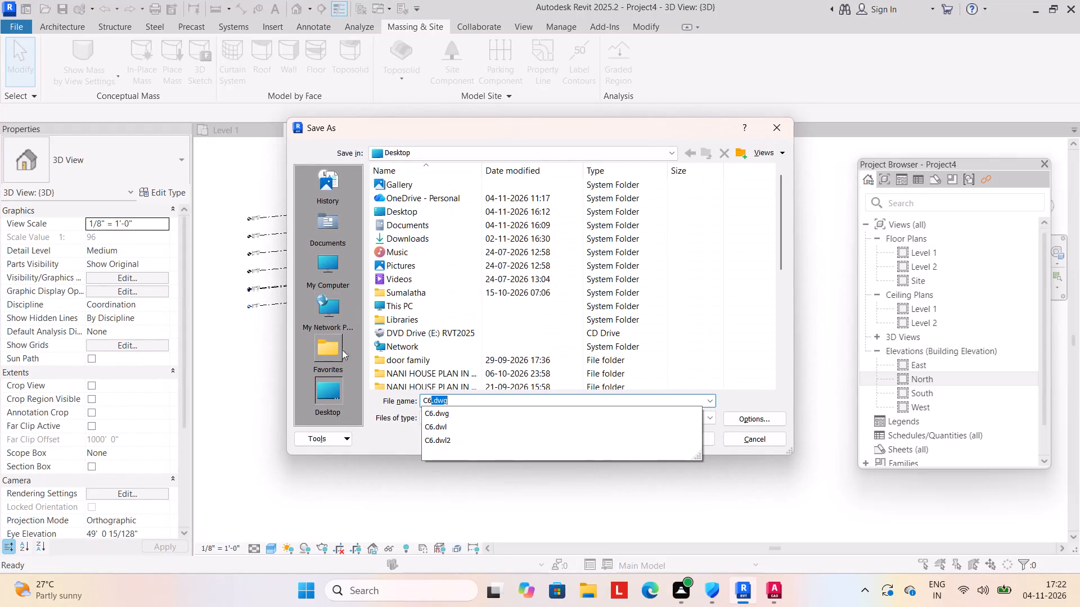
{"action": "left_click", "coordinate": [446, 414]}
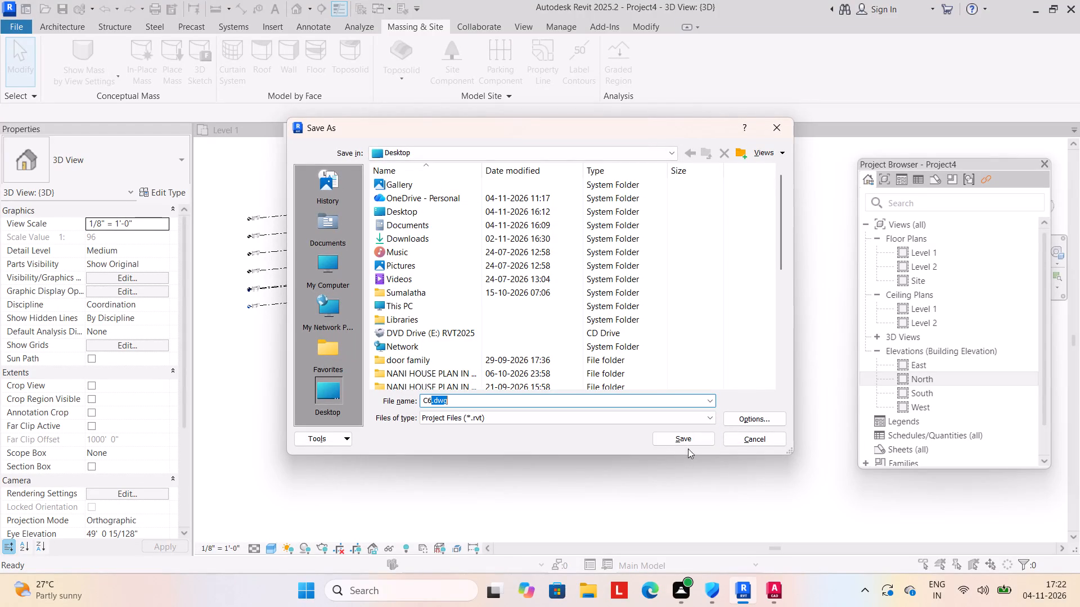
{"action": "left_click", "coordinate": [688, 437]}
Examine the building, gated boundary wall with hexagons and grass terrain from several angles in the 3D view.
{"action": "scroll", "coordinate": [567, 404], "scroll_direction": "down", "scroll_amount": 2}
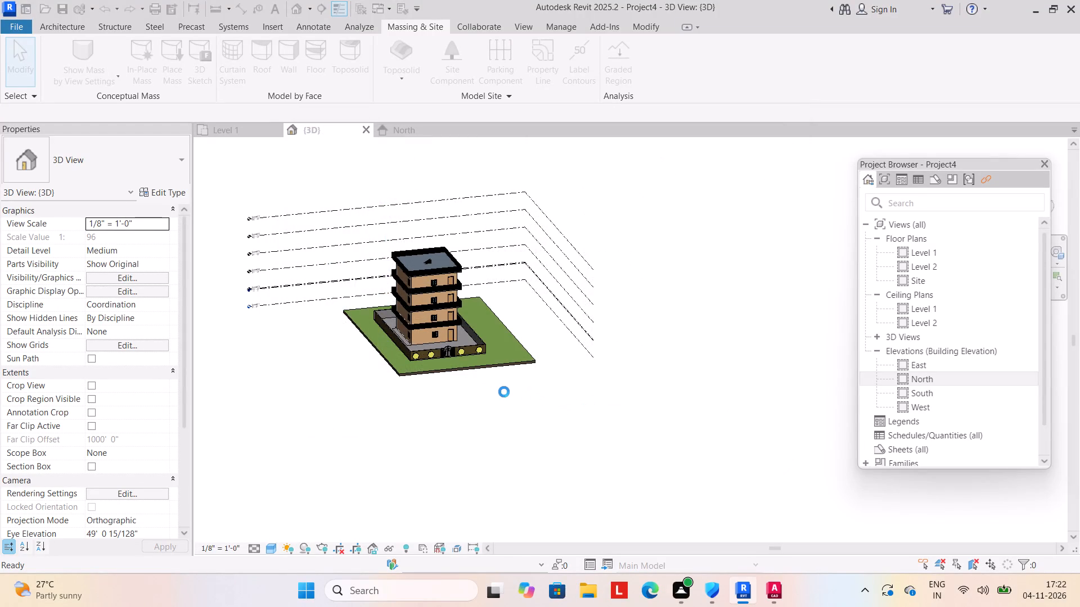
{"action": "middle_click_drag", "start_coordinate": [435, 375], "coordinate": [435, 344], "text": "shift"}
{"action": "middle_click_drag", "start_coordinate": [447, 341], "coordinate": [496, 391]}
{"action": "scroll", "coordinate": [497, 392], "scroll_direction": "up", "scroll_amount": 5}
{"action": "middle_click_drag", "start_coordinate": [520, 409], "coordinate": [520, 404], "text": "shift"}
{"action": "scroll", "coordinate": [520, 409], "scroll_direction": "up", "scroll_amount": 1, "text": "shift"}
{"action": "middle_click_drag", "start_coordinate": [520, 404], "coordinate": [511, 357], "text": "shift"}
{"action": "scroll", "coordinate": [510, 425], "scroll_direction": "up", "scroll_amount": 6}
{"action": "middle_click_drag", "start_coordinate": [490, 432], "coordinate": [538, 451], "text": "shift"}
{"action": "scroll", "coordinate": [492, 434], "scroll_direction": "up", "scroll_amount": 1, "text": "shift"}
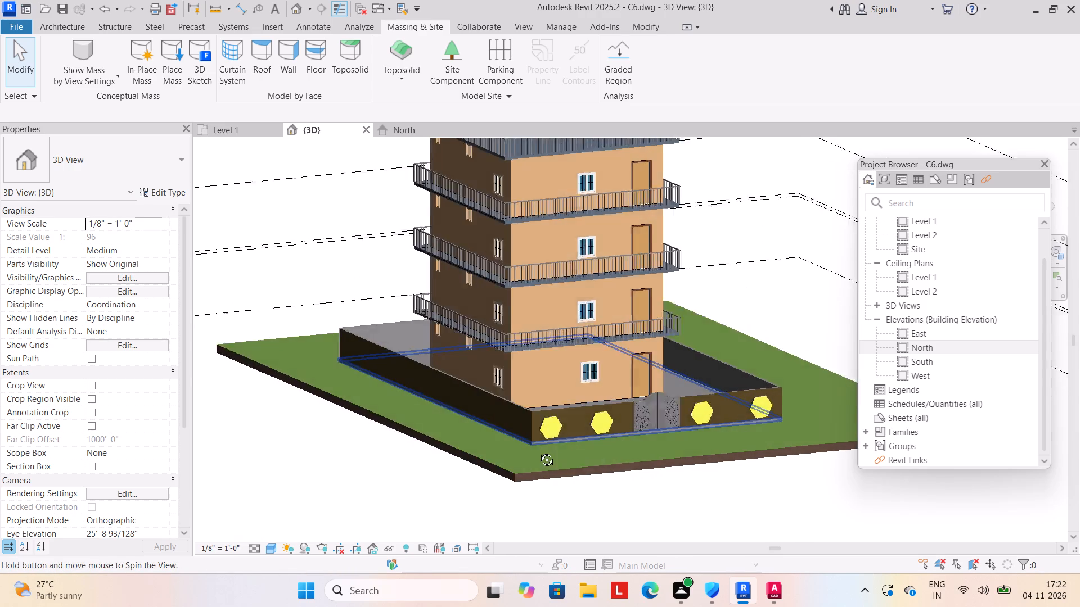
{"action": "middle_click_drag", "start_coordinate": [538, 451], "coordinate": [463, 431], "text": "shift"}
{"action": "scroll", "coordinate": [463, 431], "scroll_direction": "down", "scroll_amount": 3}
{"action": "middle_click_drag", "start_coordinate": [466, 433], "coordinate": [470, 396], "text": "shift"}
{"action": "middle_click_drag", "start_coordinate": [470, 402], "coordinate": [476, 437], "text": "shift"}
Switch to AutoCAD and close the c5 drawing.
{"action": "left_click", "coordinate": [772, 590]}
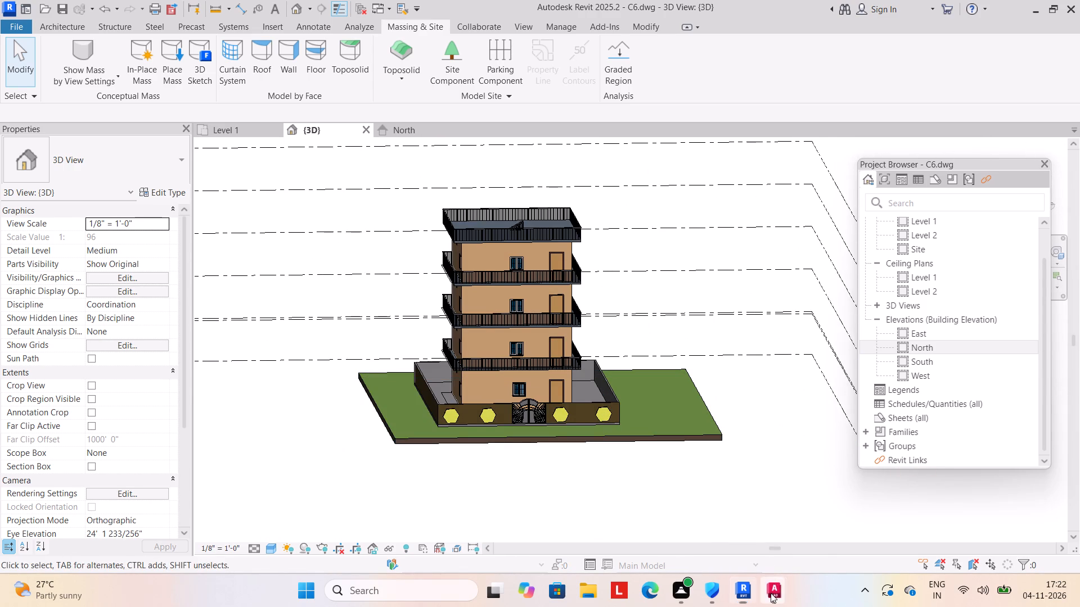
{"action": "left_click", "coordinate": [767, 591]}
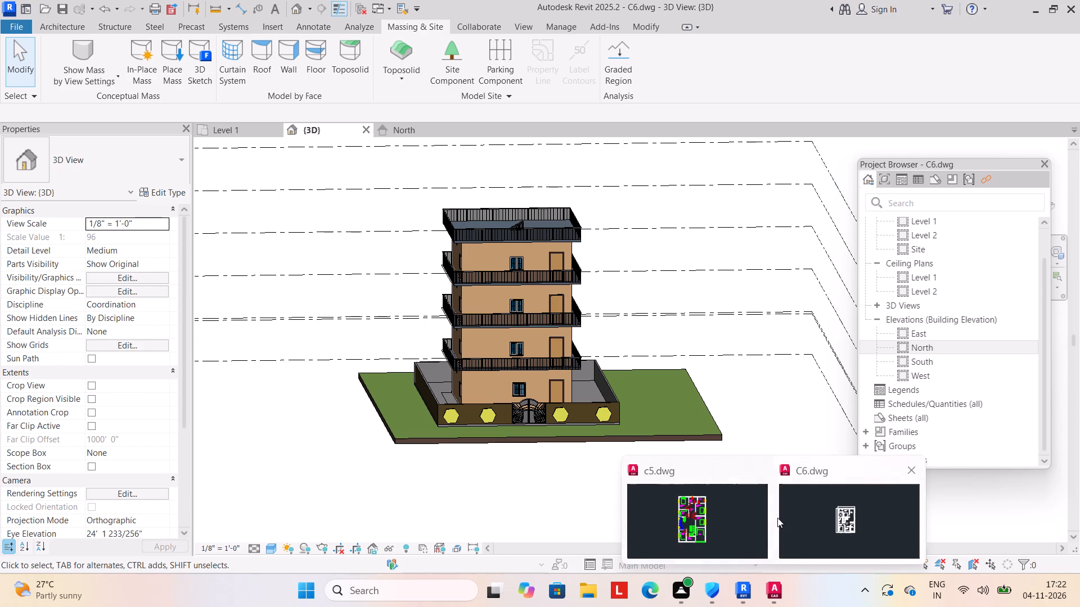
{"action": "left_click", "coordinate": [807, 508]}
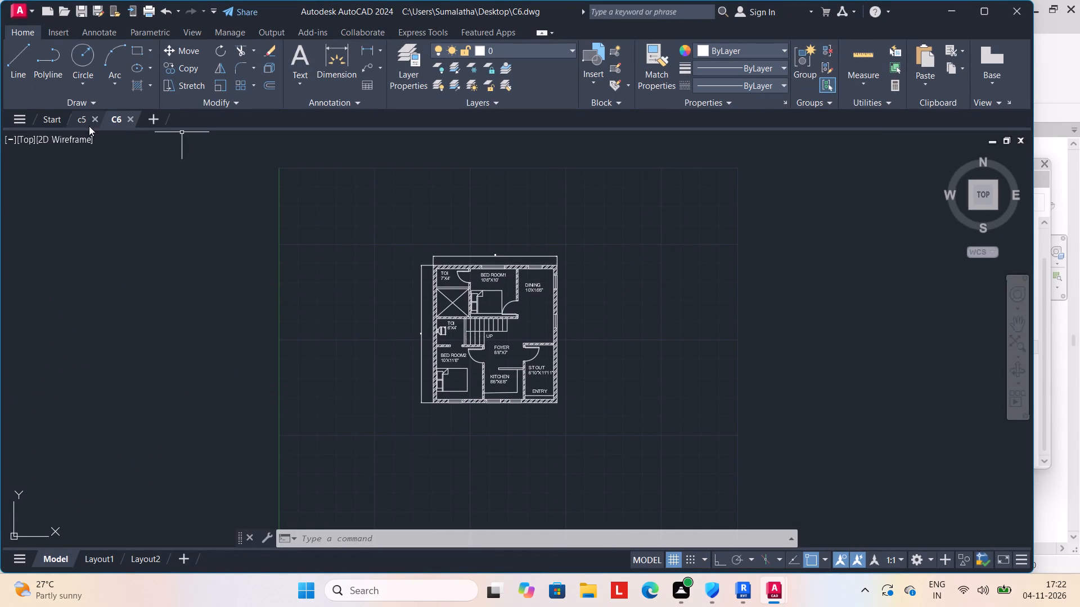
{"action": "left_click", "coordinate": [89, 119]}
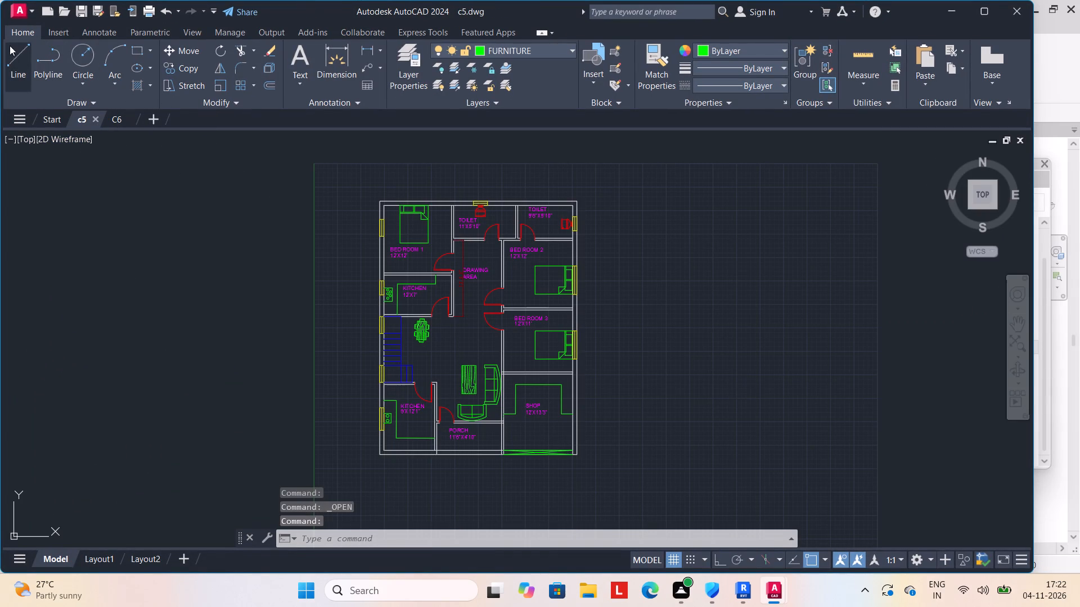
{"action": "left_click", "coordinate": [92, 118]}
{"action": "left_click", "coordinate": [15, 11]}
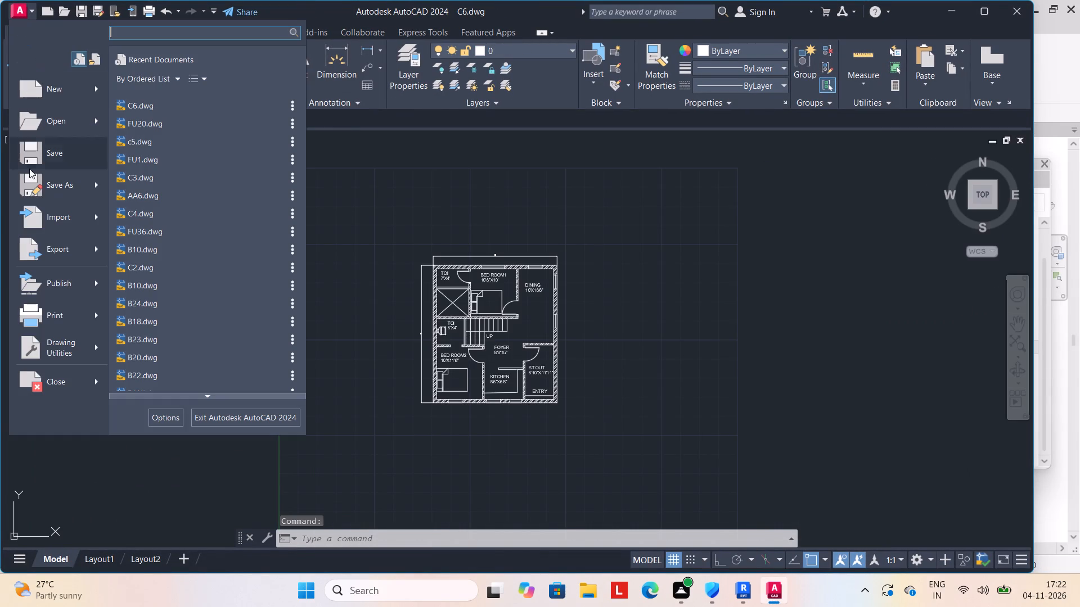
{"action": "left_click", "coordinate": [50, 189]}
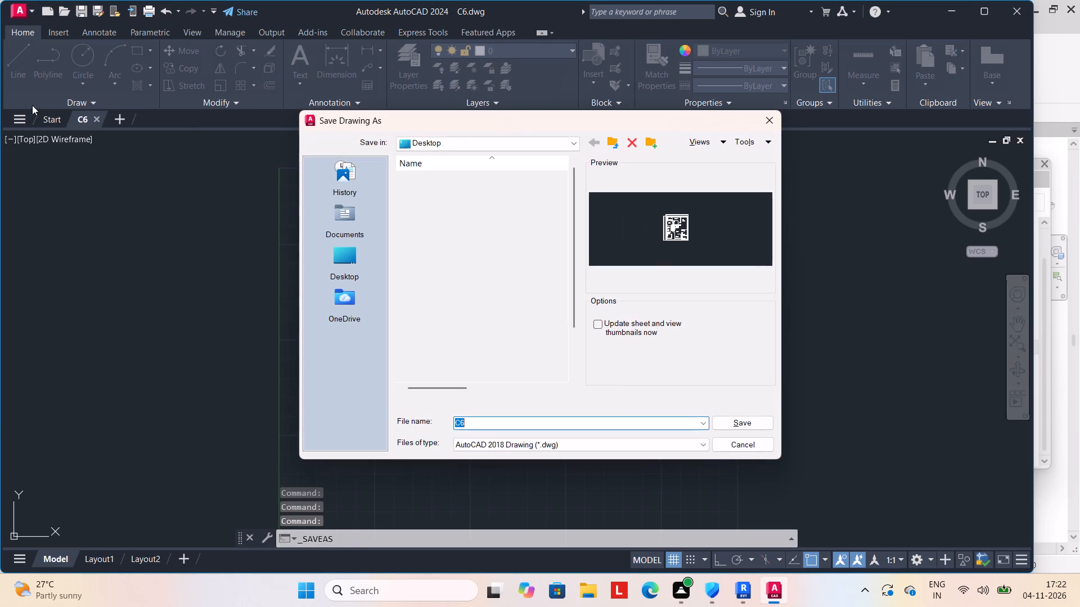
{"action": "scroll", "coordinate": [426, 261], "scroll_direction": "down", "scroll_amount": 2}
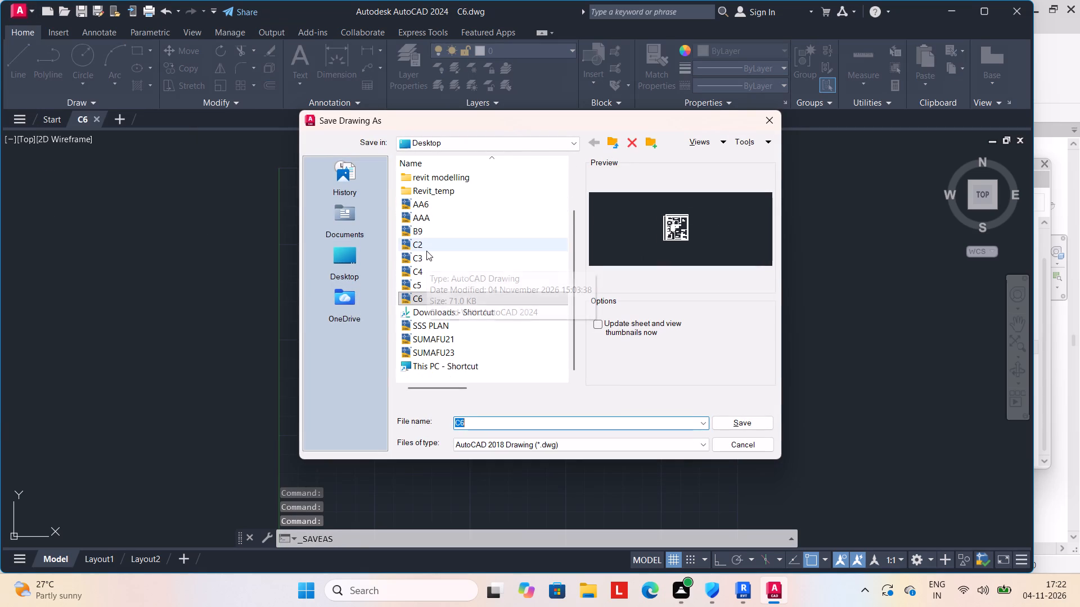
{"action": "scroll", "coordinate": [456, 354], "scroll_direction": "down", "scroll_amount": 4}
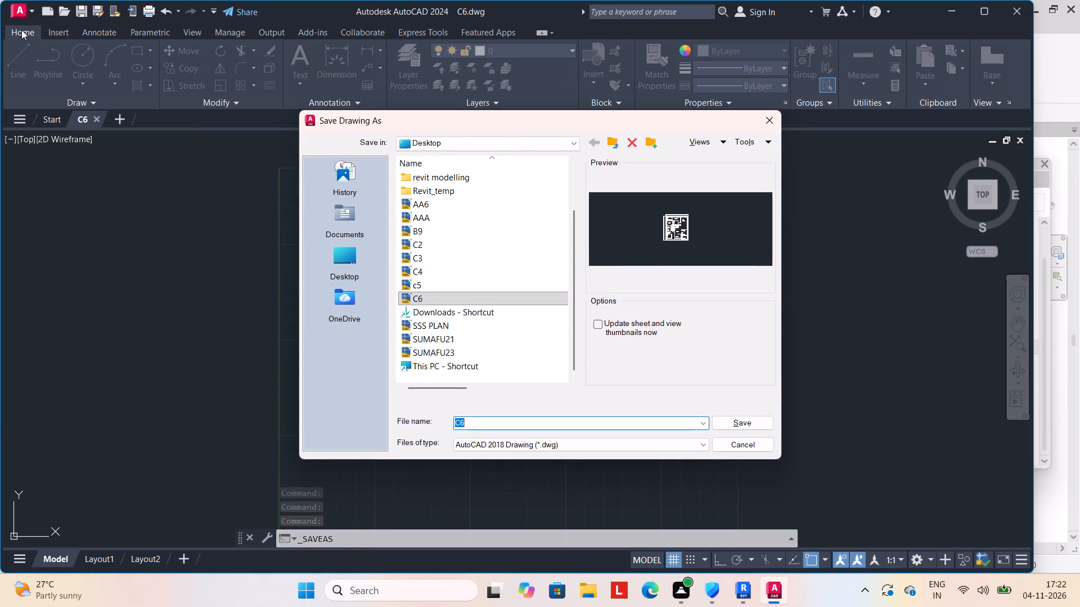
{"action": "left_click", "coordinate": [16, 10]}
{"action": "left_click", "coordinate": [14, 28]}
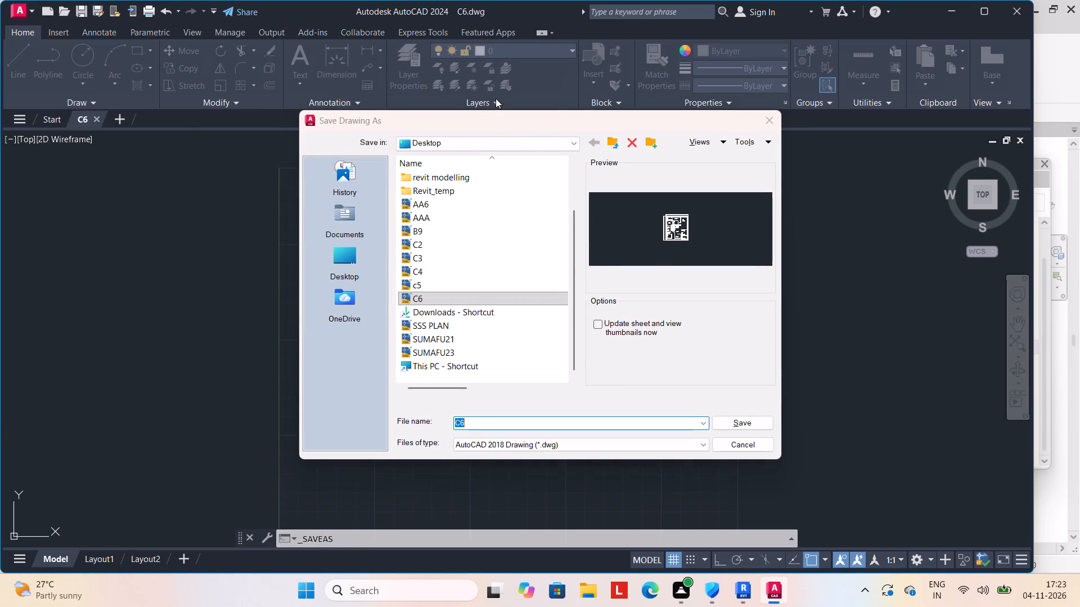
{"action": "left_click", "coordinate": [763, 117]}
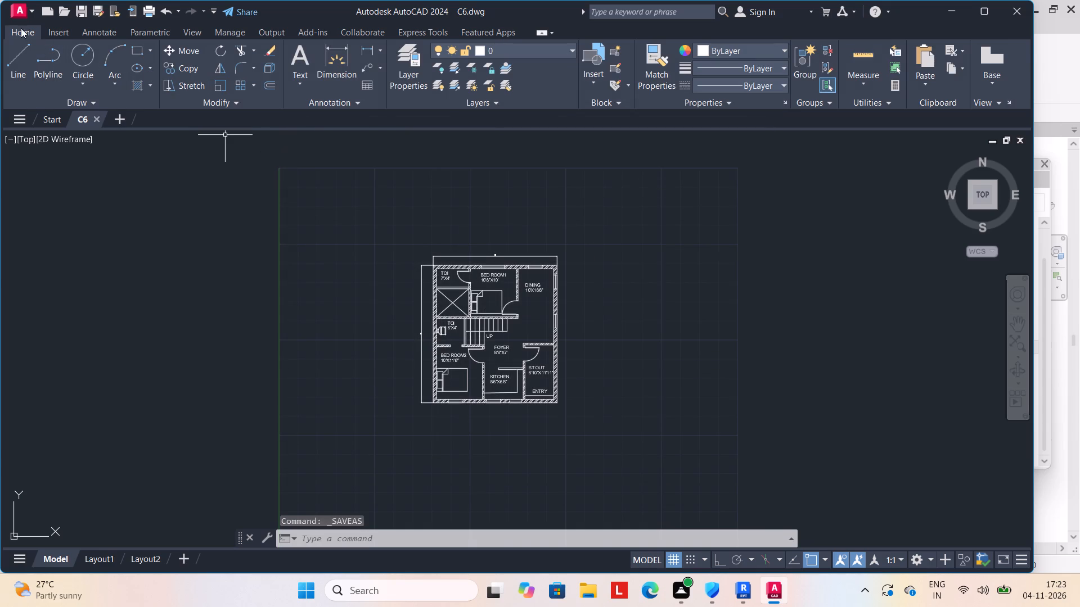
Preview the drawings in the Documents folder and open INTERNSHIP12.
{"action": "left_click", "coordinate": [16, 13]}
{"action": "left_click", "coordinate": [47, 120]}
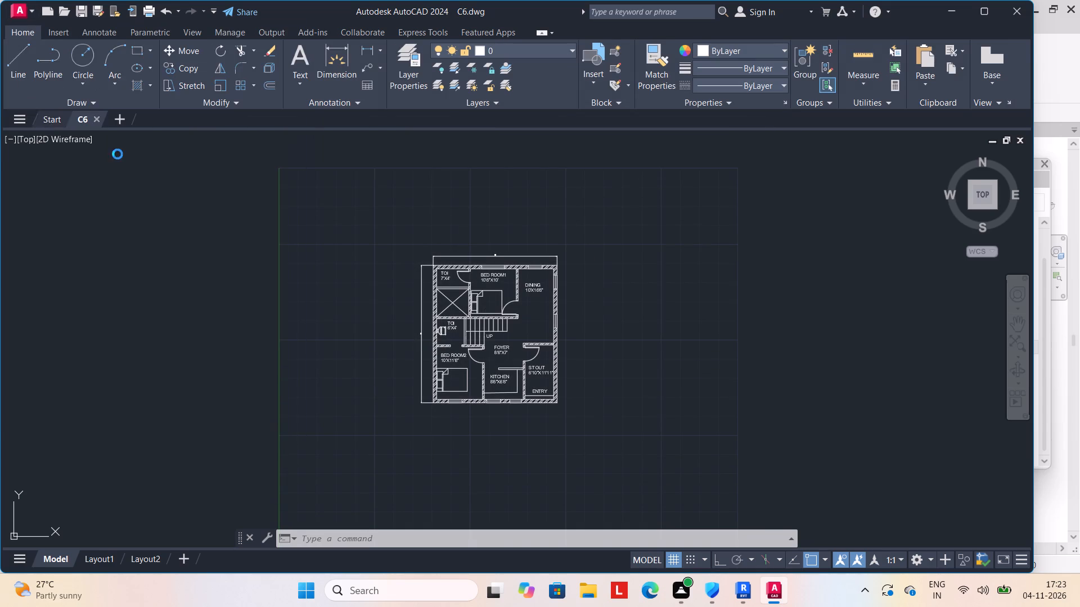
{"action": "left_click", "coordinate": [345, 219]}
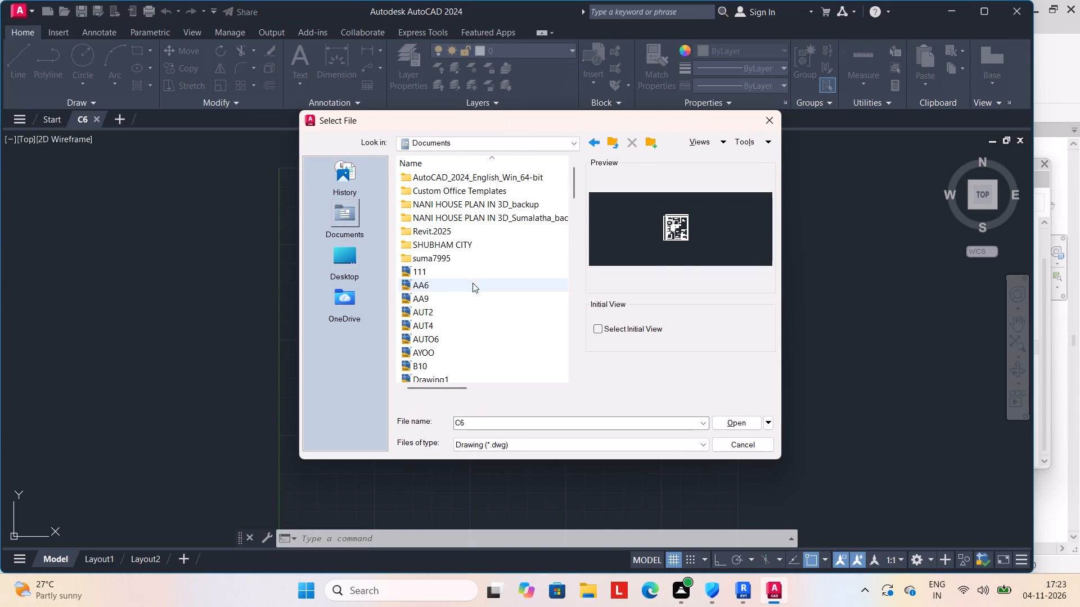
{"action": "left_click", "coordinate": [457, 330]}
{"action": "scroll", "coordinate": [457, 329], "scroll_direction": "down", "scroll_amount": 2}
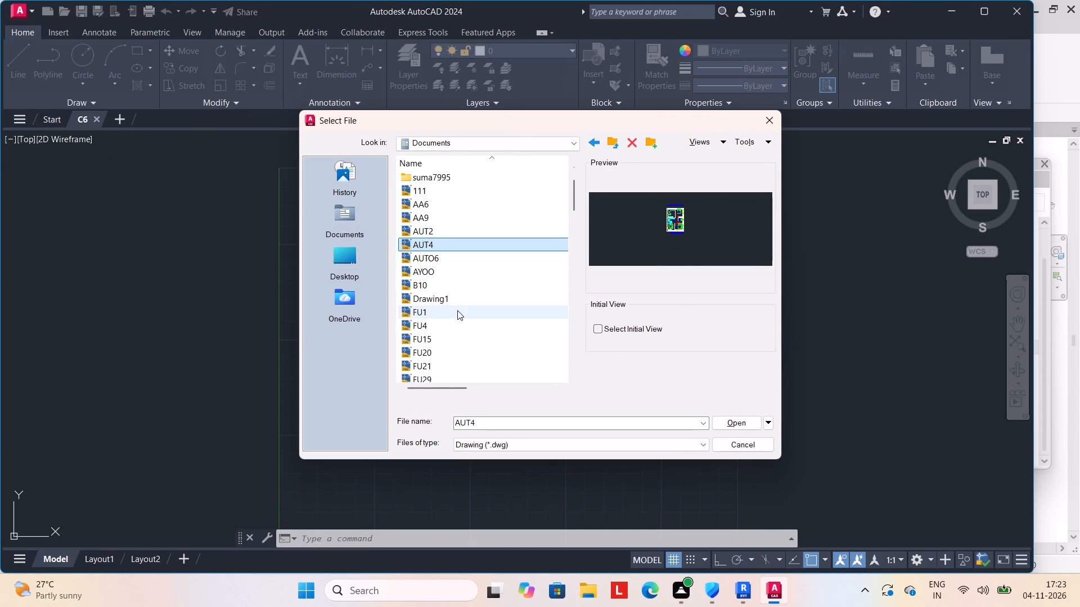
{"action": "left_click", "coordinate": [457, 310]}
{"action": "scroll", "coordinate": [456, 310], "scroll_direction": "down", "scroll_amount": 2}
{"action": "left_click", "coordinate": [456, 310]}
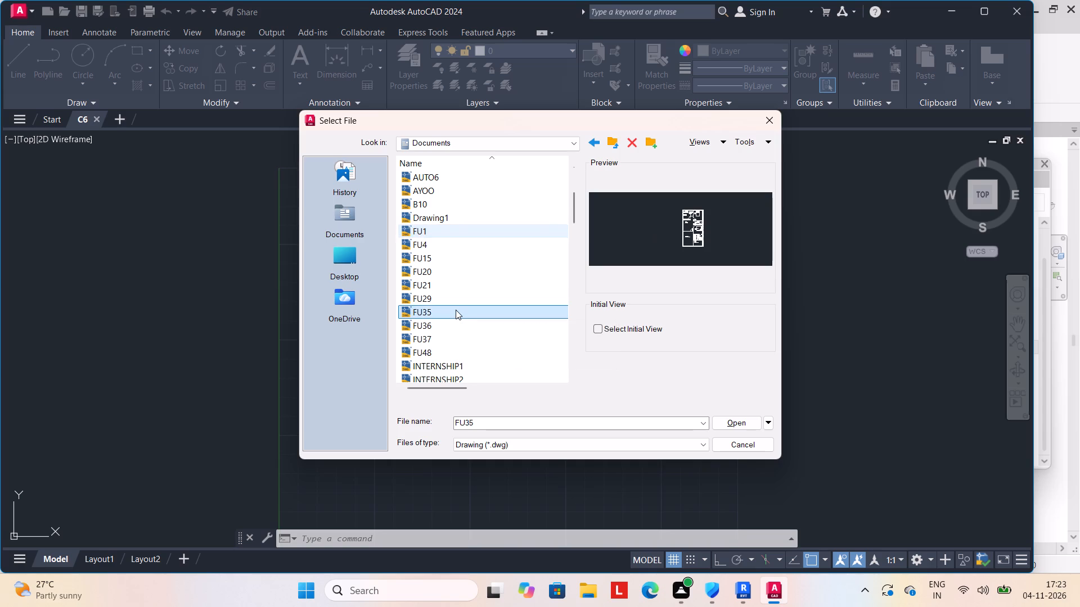
{"action": "scroll", "coordinate": [456, 310], "scroll_direction": "down", "scroll_amount": 1}
{"action": "left_click", "coordinate": [456, 310]}
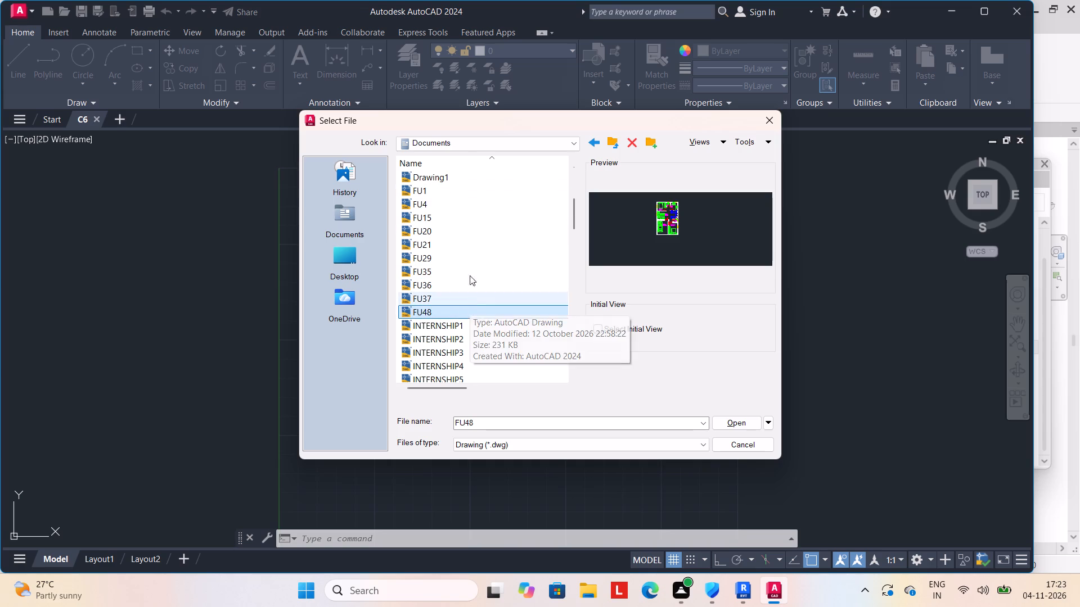
{"action": "left_click", "coordinate": [467, 268]}
{"action": "scroll", "coordinate": [467, 339], "scroll_direction": "down", "scroll_amount": 3}
{"action": "left_click", "coordinate": [469, 323]}
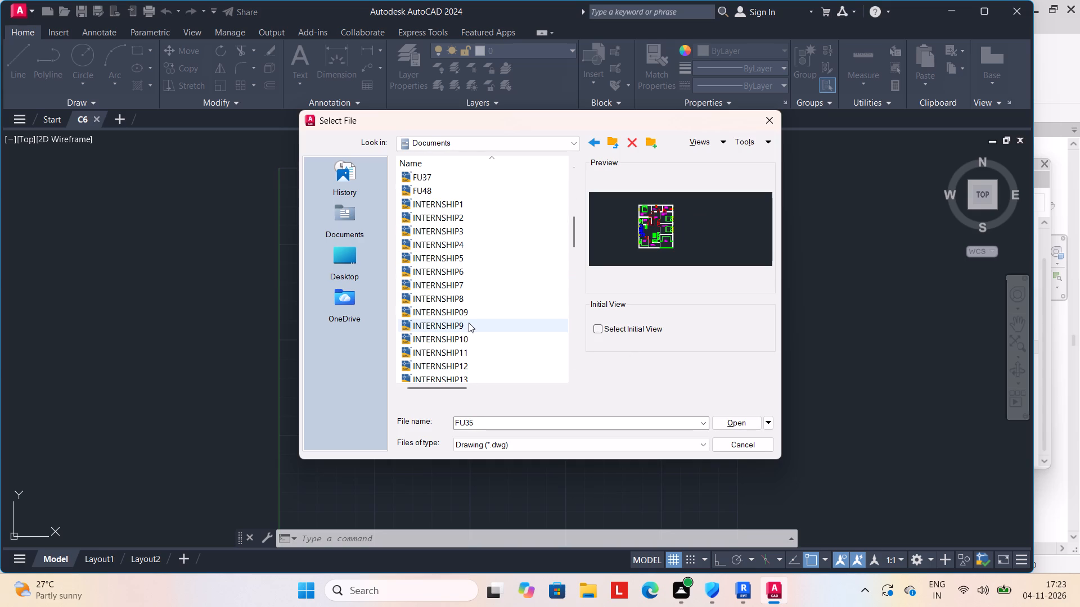
{"action": "scroll", "coordinate": [469, 323], "scroll_direction": "down", "scroll_amount": 2}
{"action": "left_click", "coordinate": [469, 323]}
{"action": "left_click", "coordinate": [470, 316]}
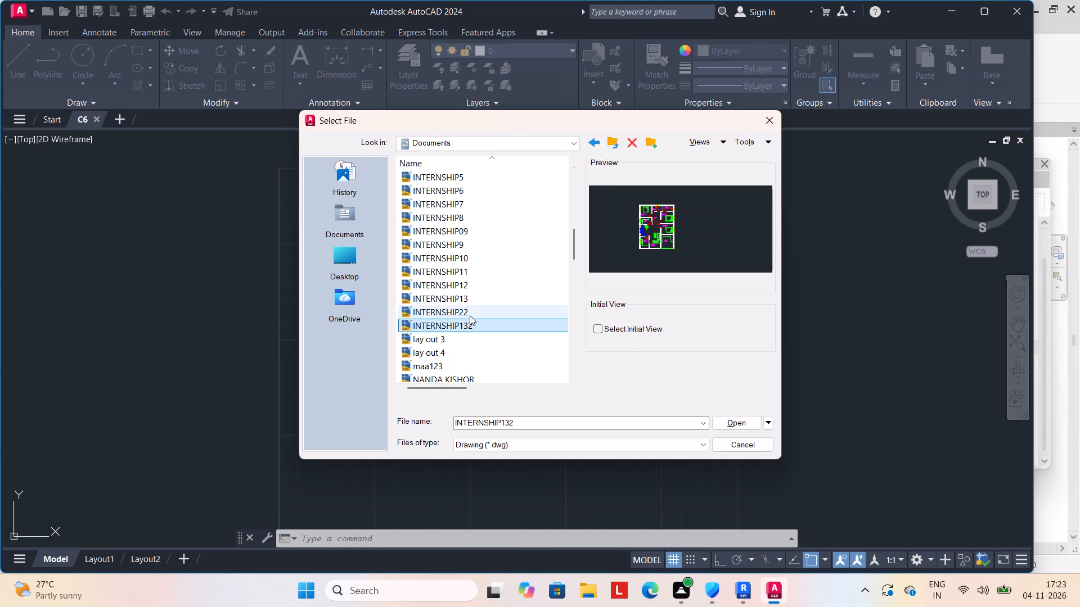
{"action": "left_click", "coordinate": [469, 297]}
{"action": "left_click", "coordinate": [467, 283]}
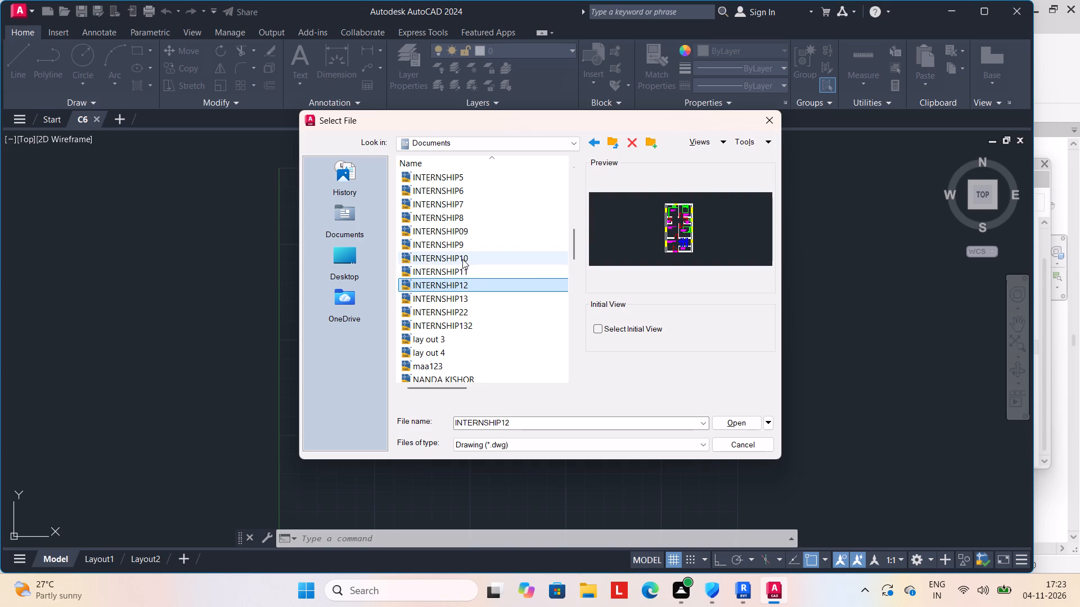
{"action": "left_click", "coordinate": [730, 418]}
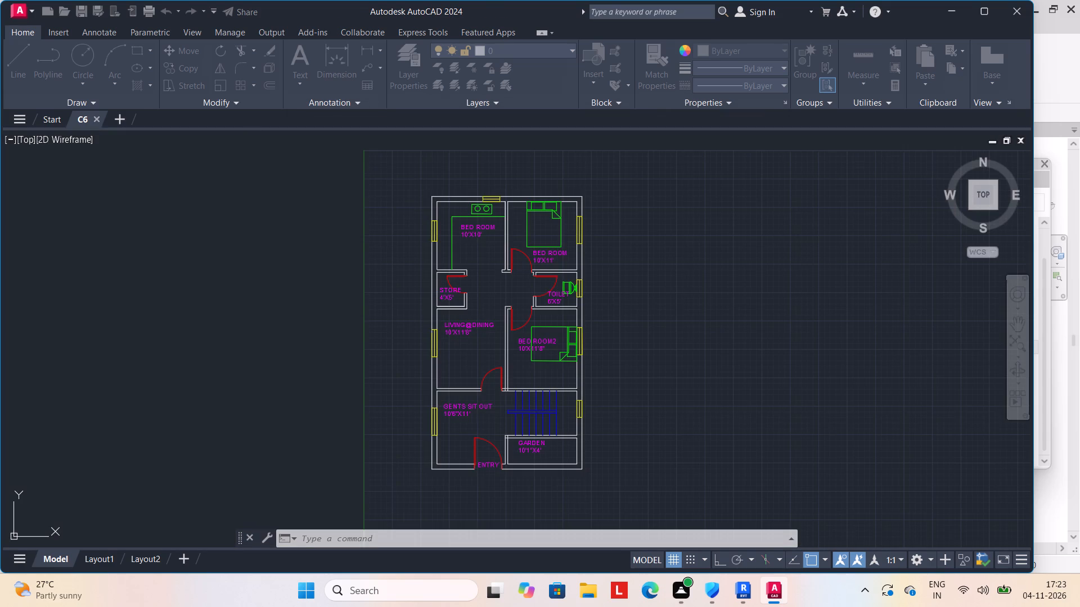
Save a copy of the INTERNSHIP12 drawing on the Desktop as C7 in AutoCAD 2018 Drawing format.
{"action": "left_click", "coordinate": [21, 12]}
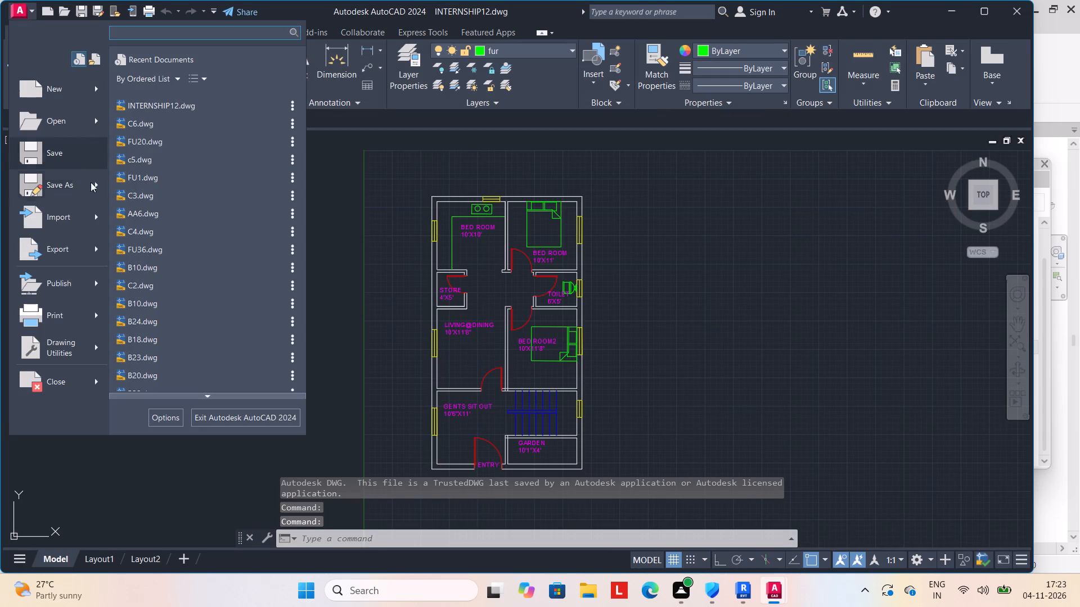
{"action": "left_click", "coordinate": [71, 187]}
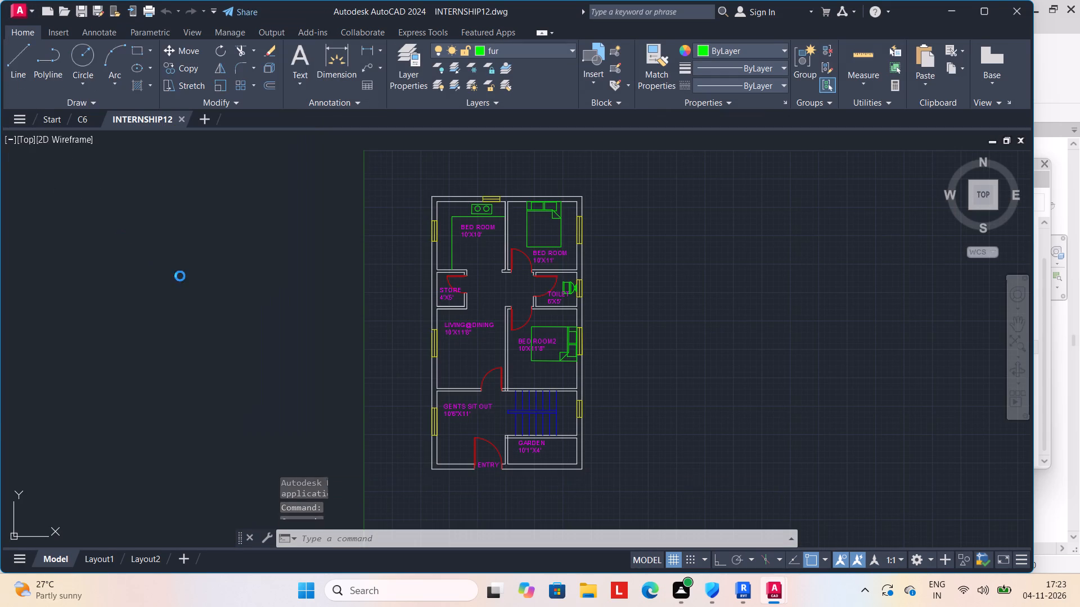
{"action": "left_click", "coordinate": [340, 264]}
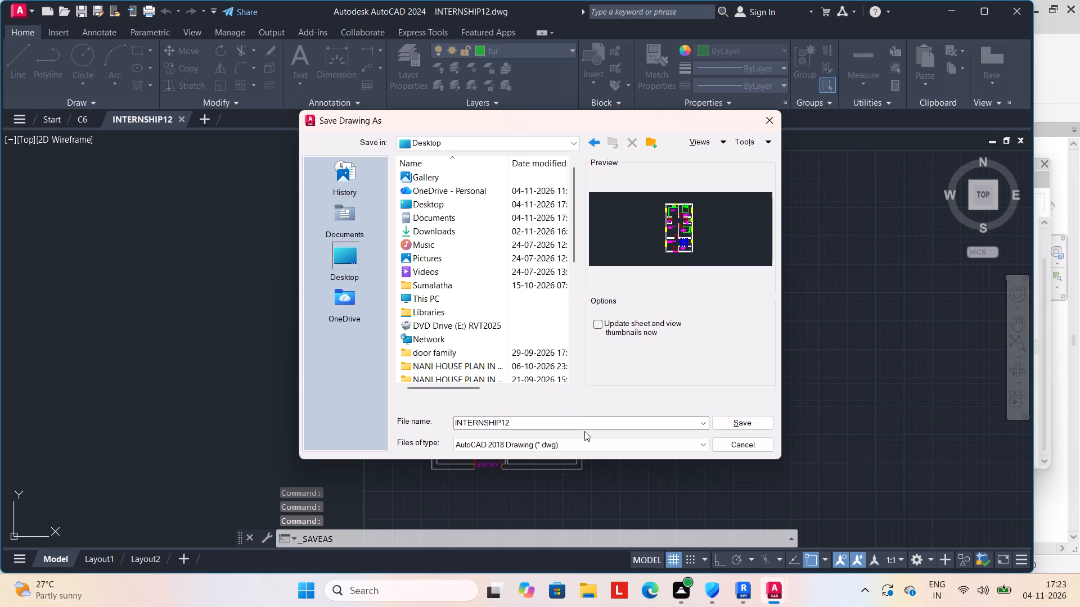
{"action": "left_click", "coordinate": [566, 419]}
{"action": "key", "text": "BackSpace"}
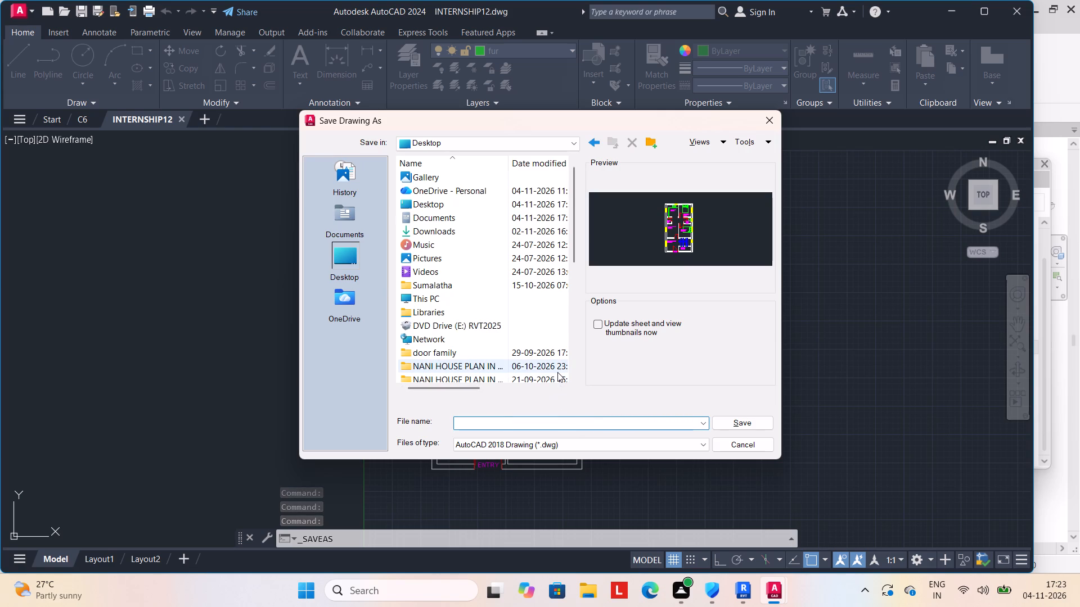
{"action": "key", "text": "c"}
{"action": "key", "text": "7"}
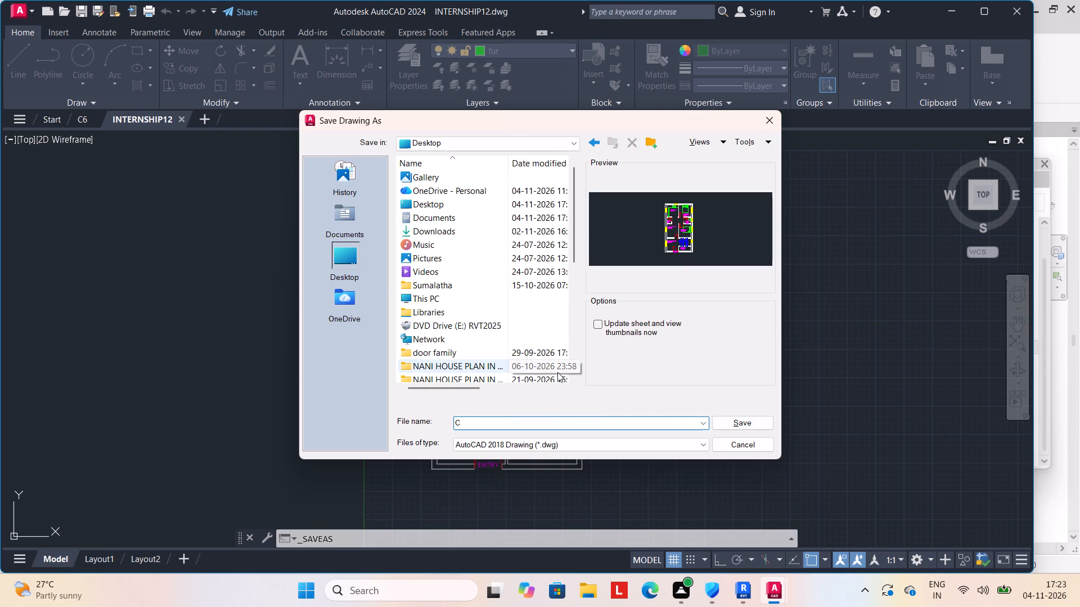
{"action": "left_click", "coordinate": [718, 420]}
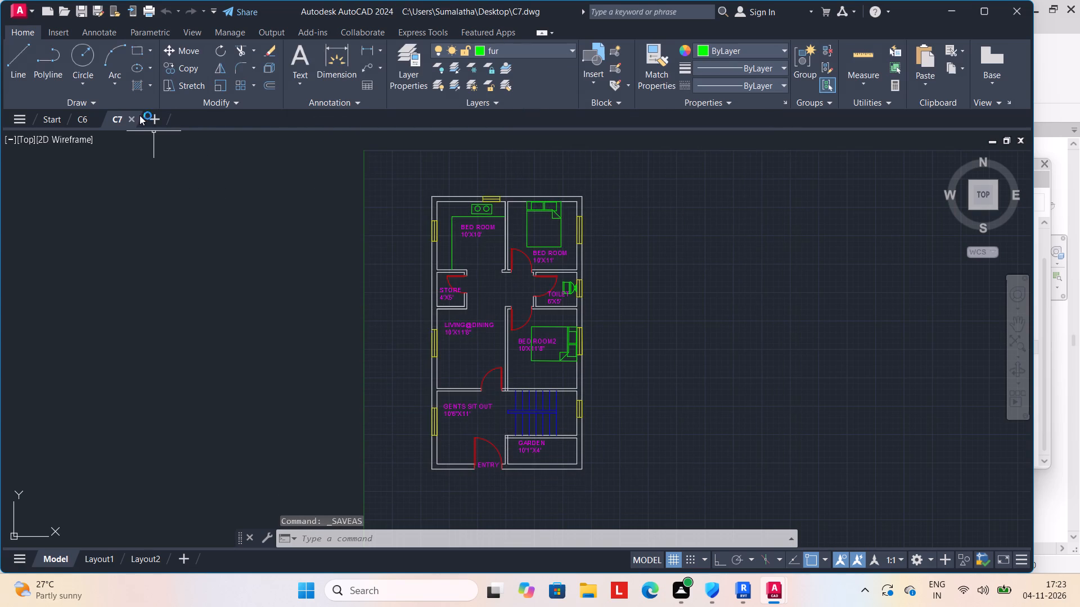
Close the C6 drawing.
{"action": "left_click", "coordinate": [95, 118]}
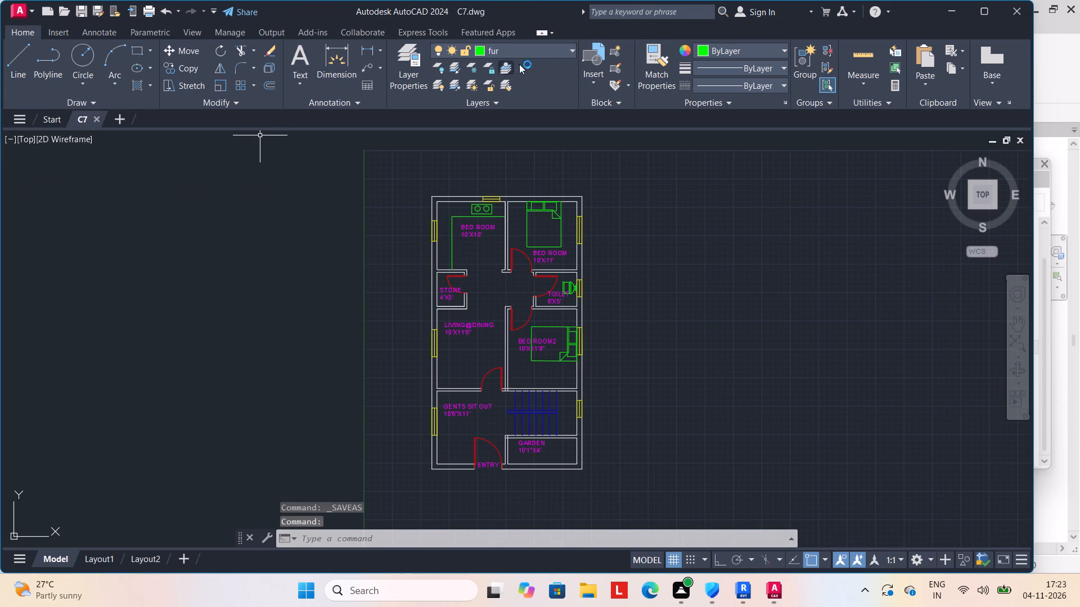
Return to Revit and inspect the building's gated front and surrounding terrain in the 3D view.
{"action": "left_click", "coordinate": [947, 7]}
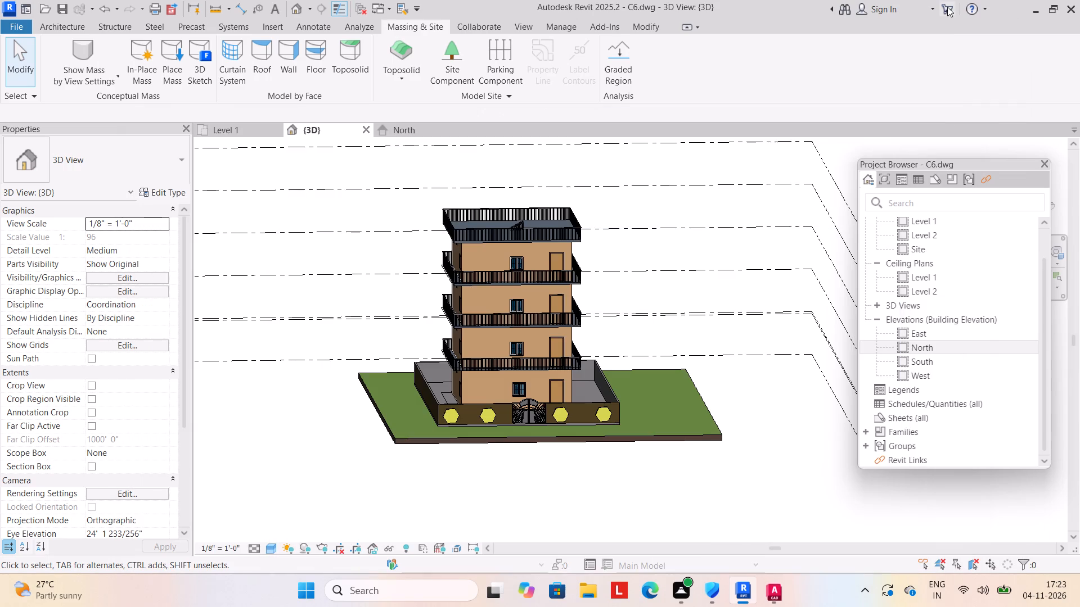
{"action": "middle_click_drag", "start_coordinate": [562, 378], "coordinate": [560, 357]}
{"action": "scroll", "coordinate": [505, 406], "scroll_direction": "up", "scroll_amount": 4}
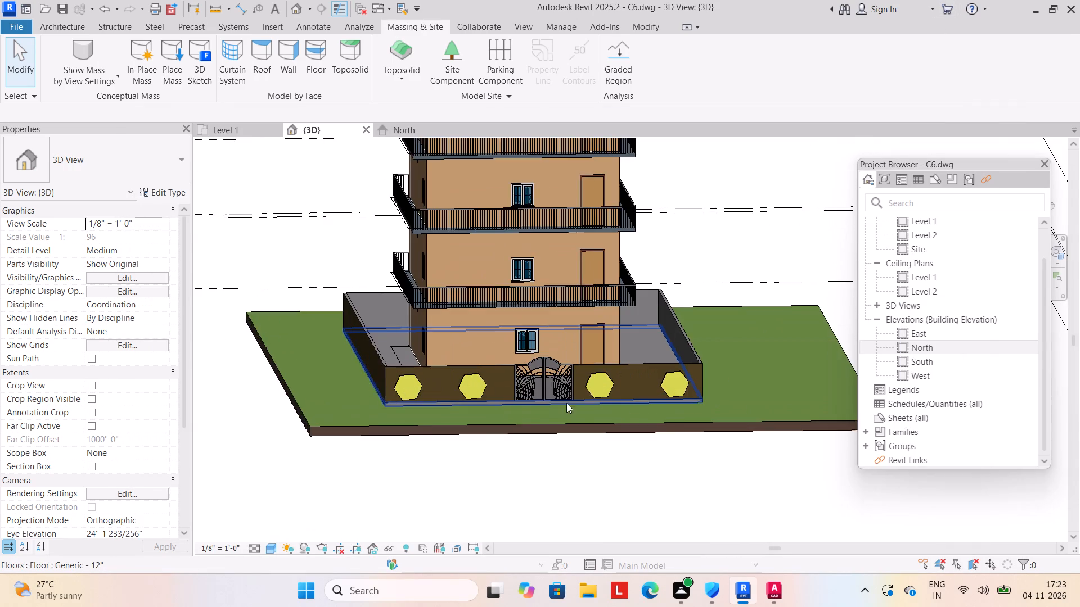
{"action": "scroll", "coordinate": [566, 403], "scroll_direction": "down", "scroll_amount": 1}
{"action": "middle_click", "coordinate": [563, 411]}
{"action": "scroll", "coordinate": [563, 409], "scroll_direction": "down", "scroll_amount": 3}
{"action": "middle_click", "coordinate": [563, 408]}
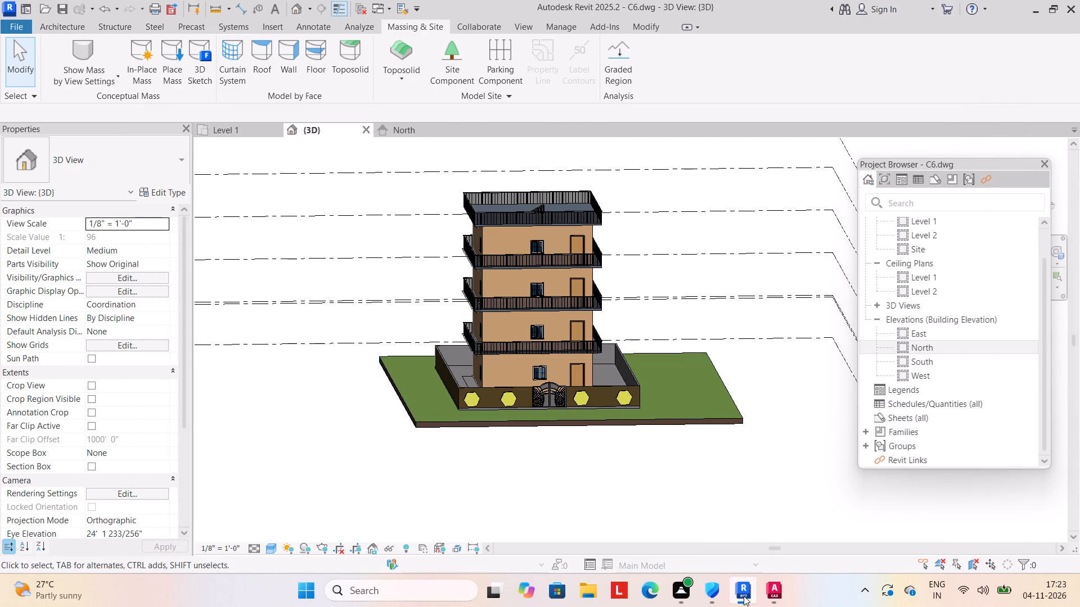
{"action": "left_click", "coordinate": [593, 472]}
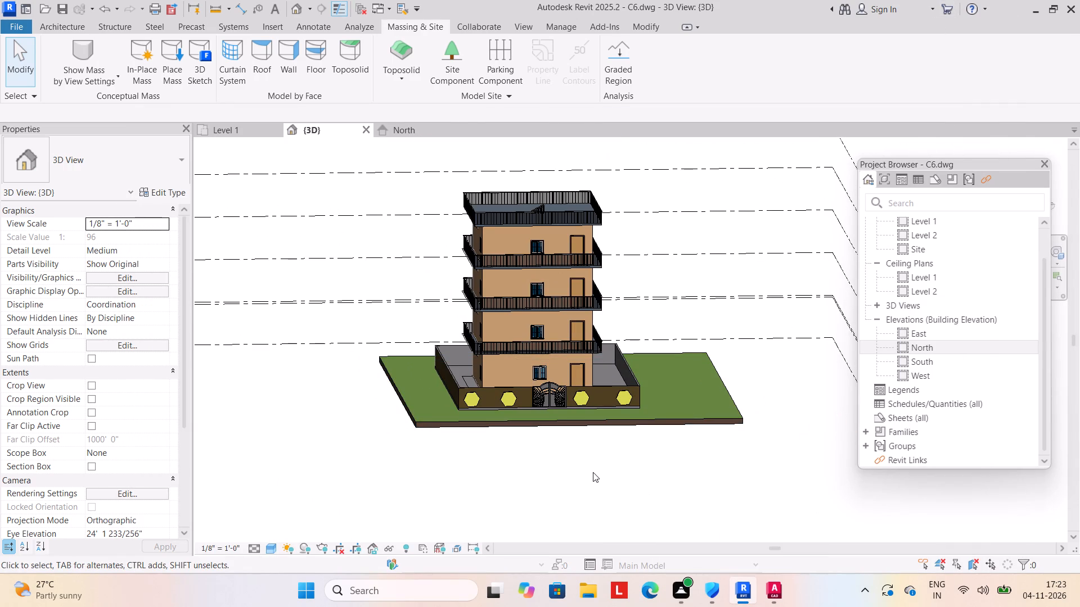